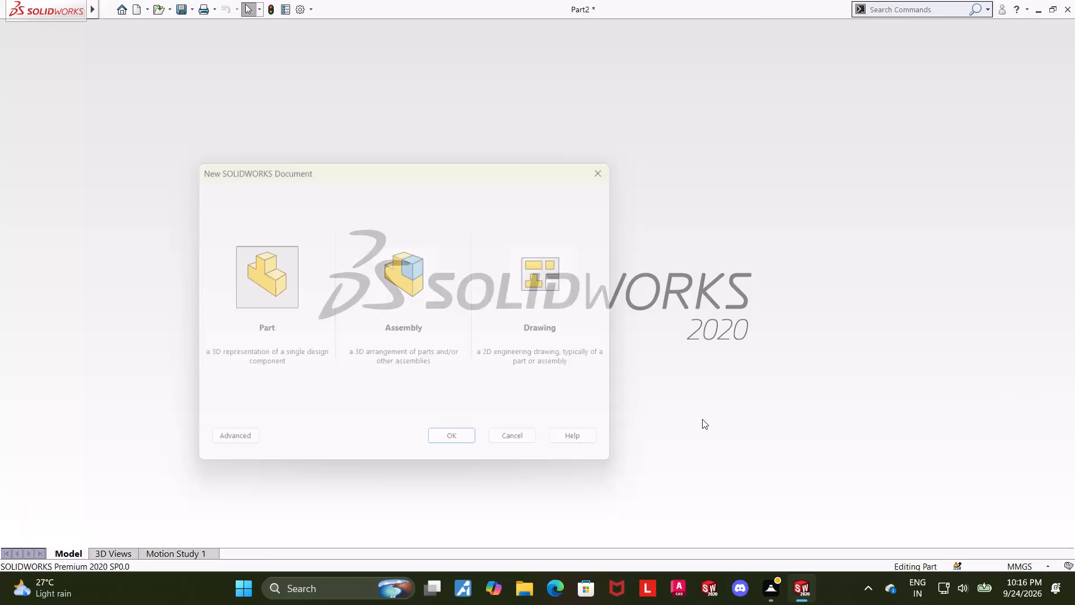
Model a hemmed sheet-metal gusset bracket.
Switch the part's unit system to IPS (inch, pound, second).
left_click(1023, 564)
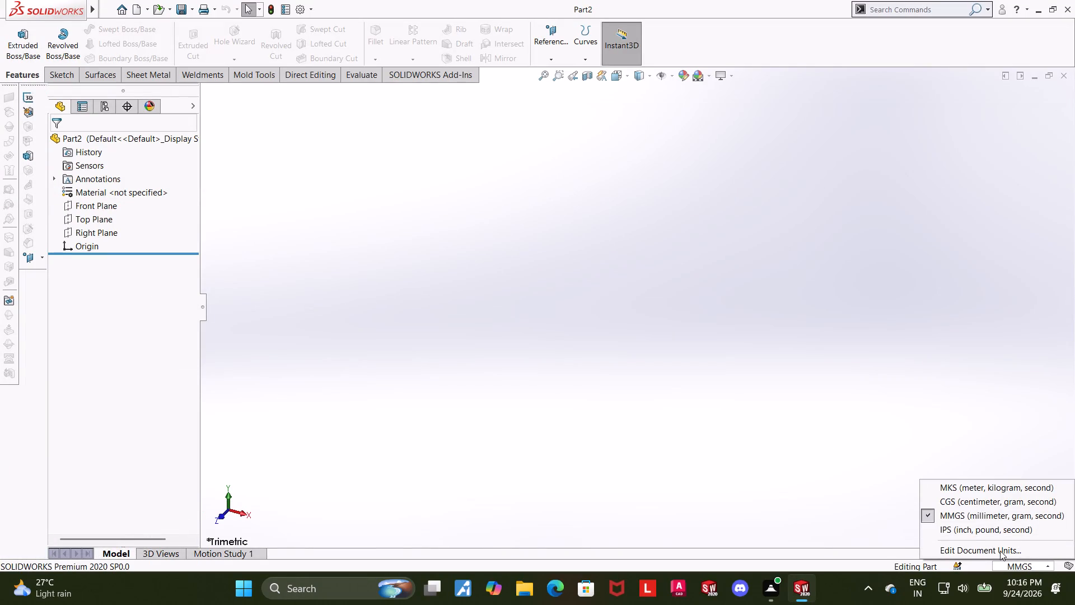
left_click(993, 534)
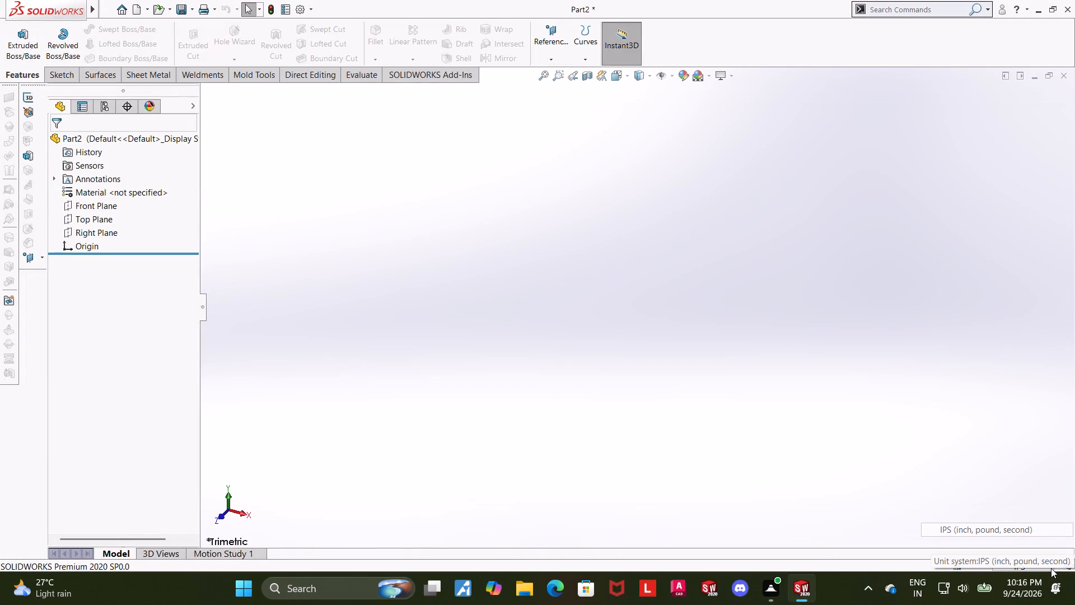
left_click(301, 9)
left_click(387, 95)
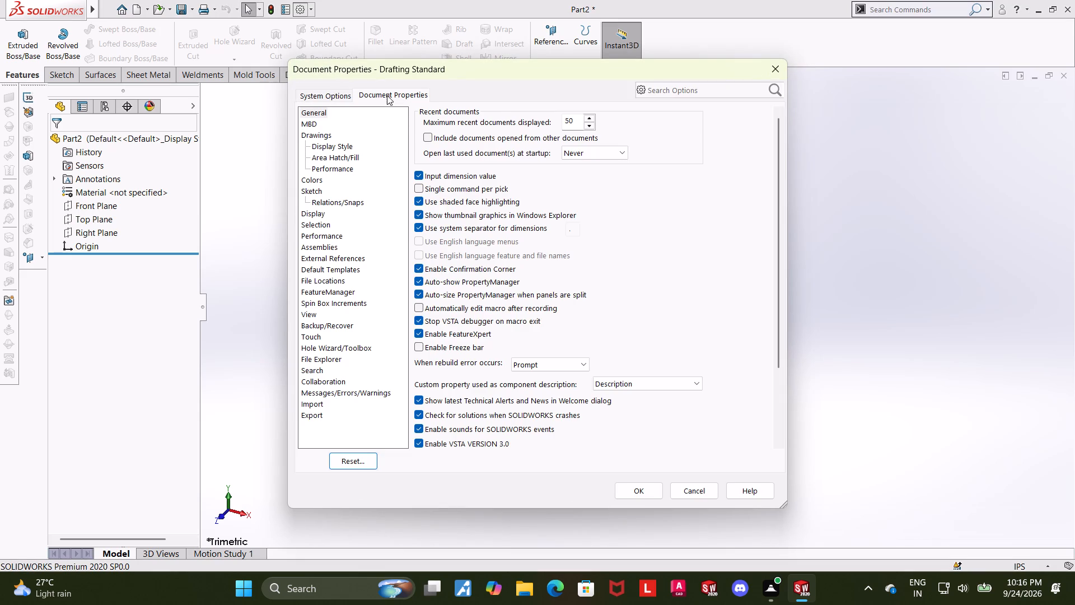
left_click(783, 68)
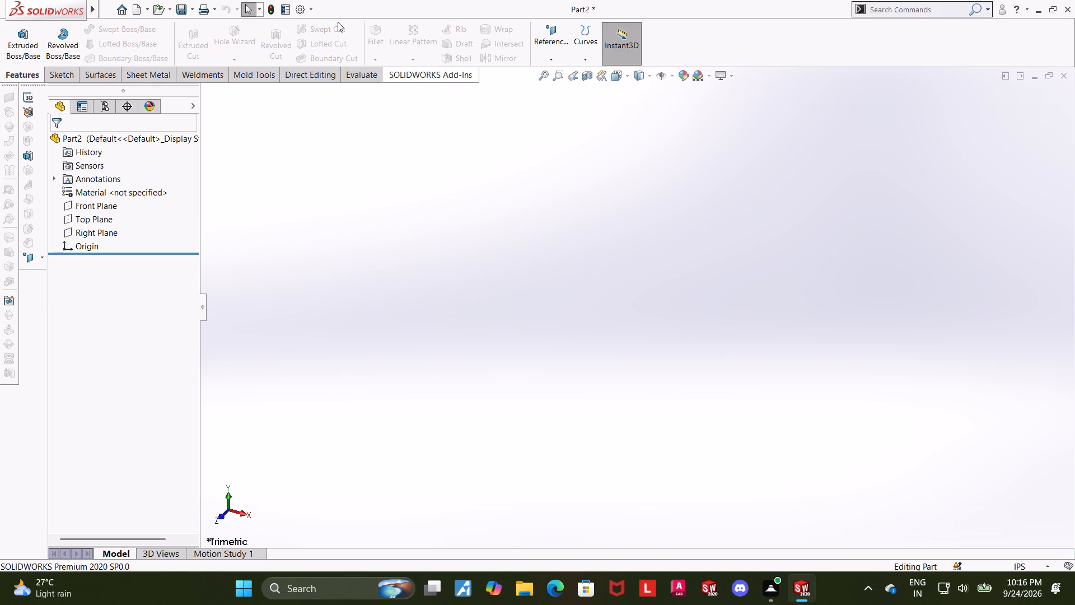
Open the document properties and look through the drafting standard, annotation, dimension and detailing settings.
left_click(300, 10)
left_click(391, 93)
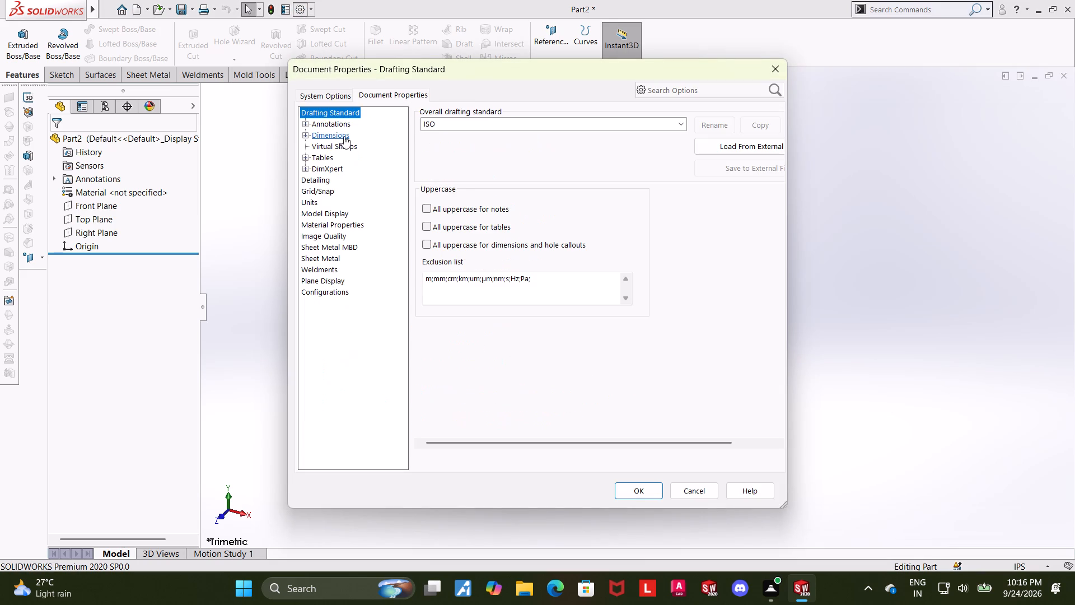
left_click(534, 121)
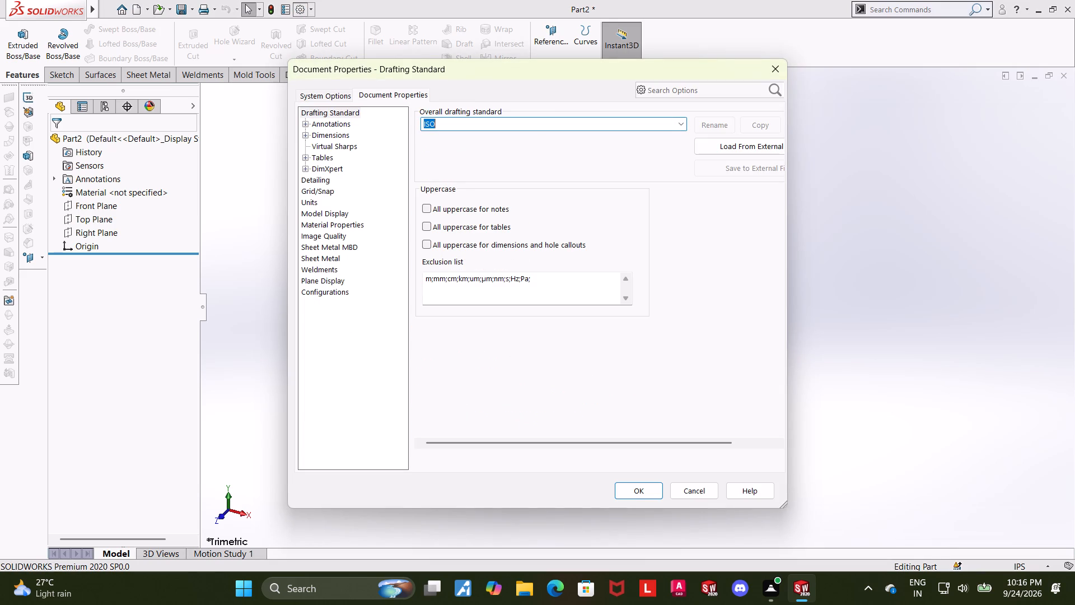
left_click(649, 124)
left_click(681, 123)
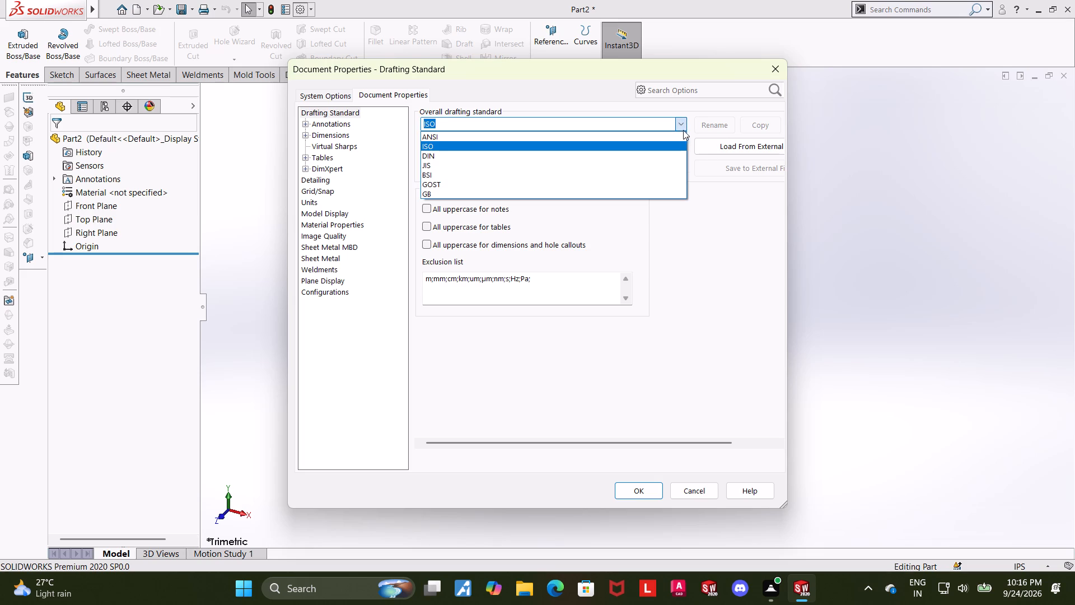
left_click(783, 277)
scroll(521, 179, "down", 1)
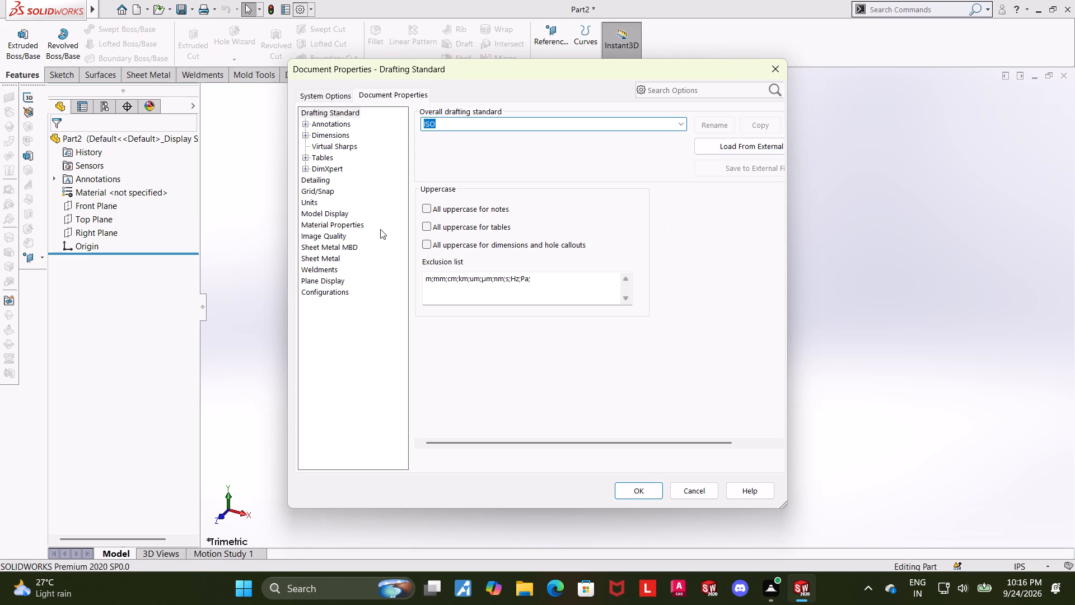
left_click(321, 127)
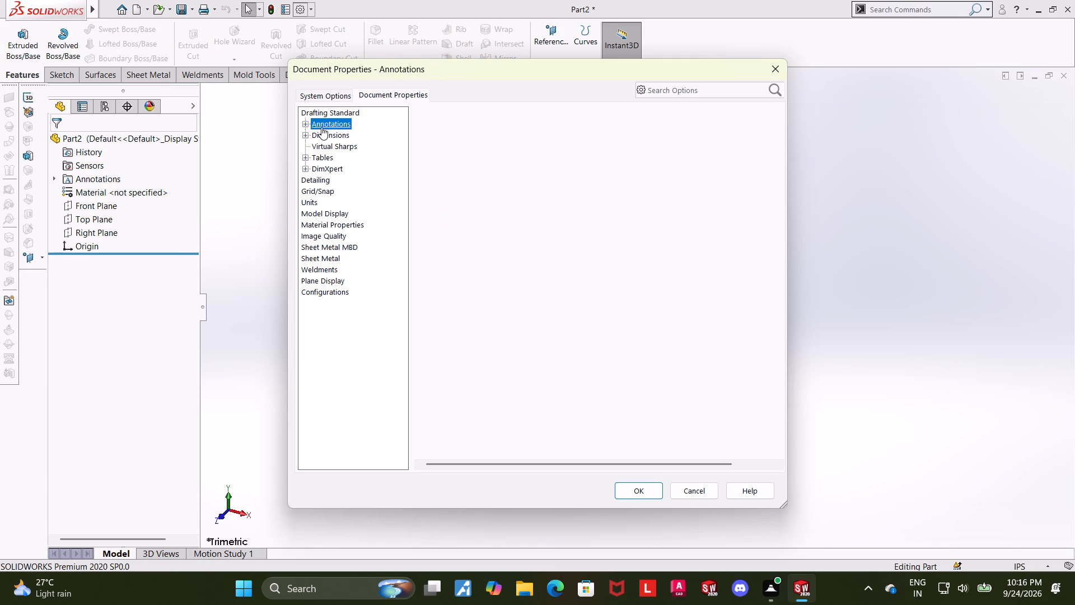
left_click(325, 137)
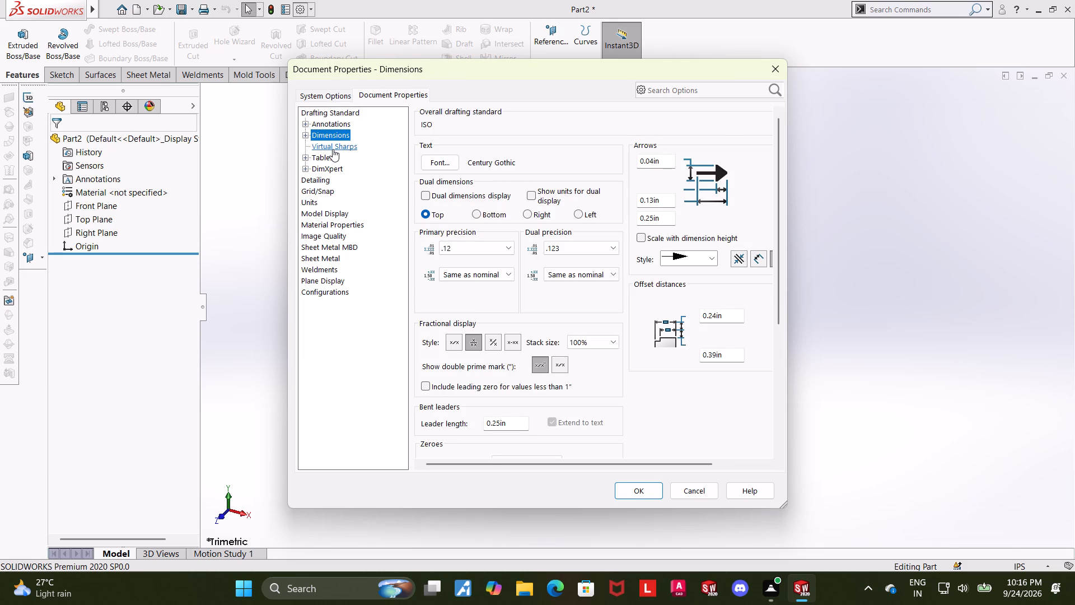
left_click(320, 179)
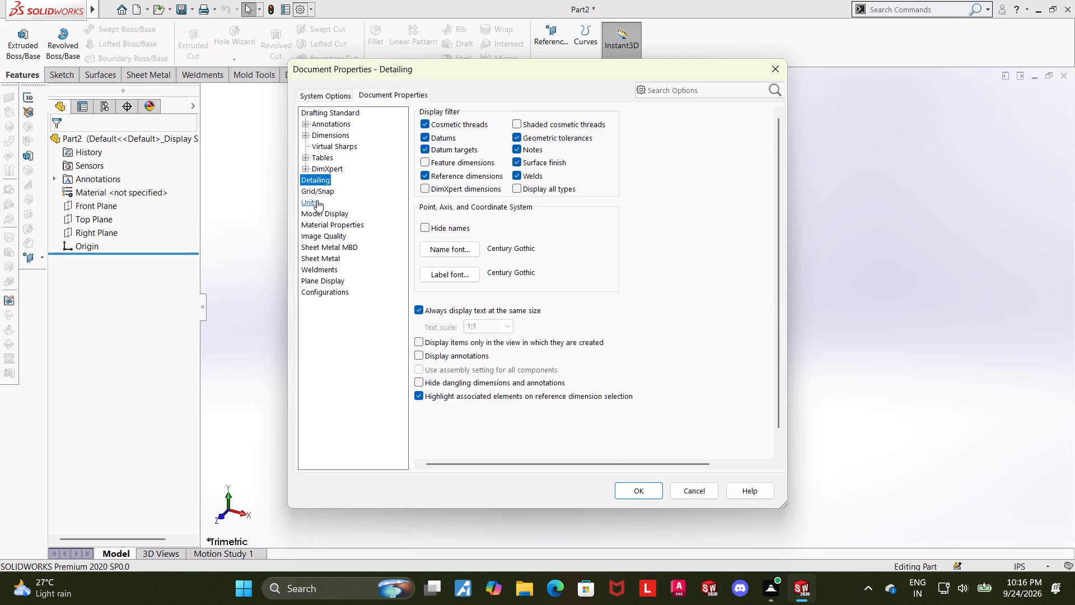
In the document's unit settings, display basic length as fractions with a denominator of 256 and apply the settings.
left_click(310, 201)
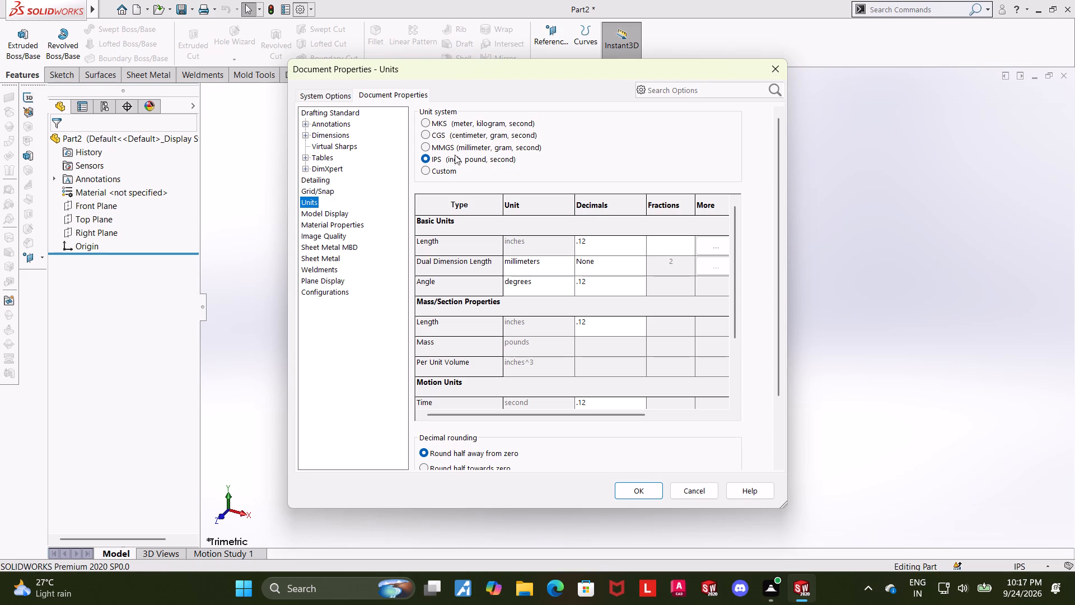
left_click_drag(600, 413, 667, 415)
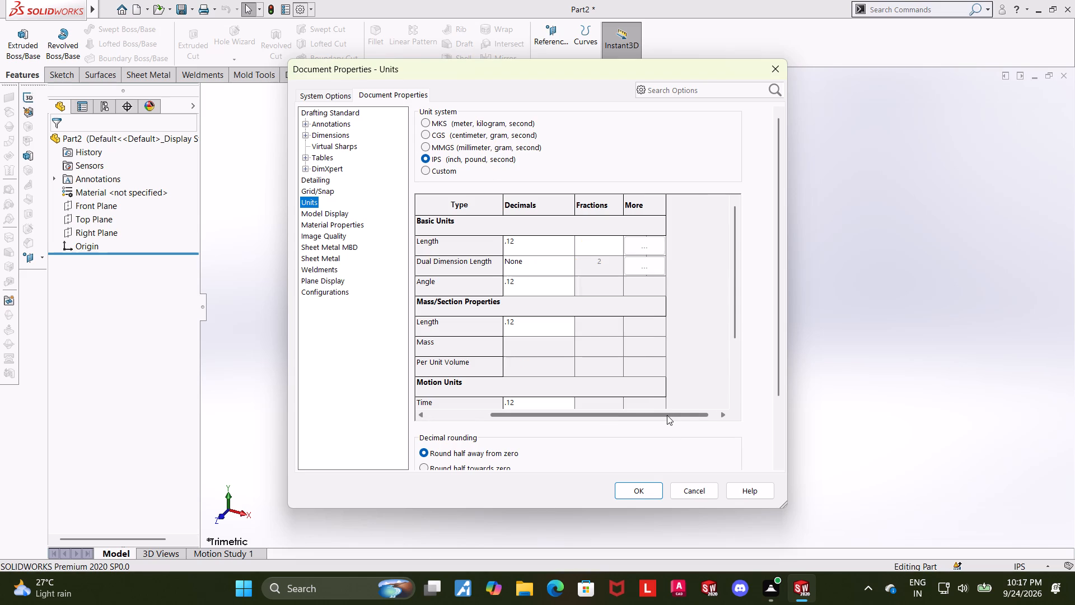
left_click_drag(667, 415, 574, 409)
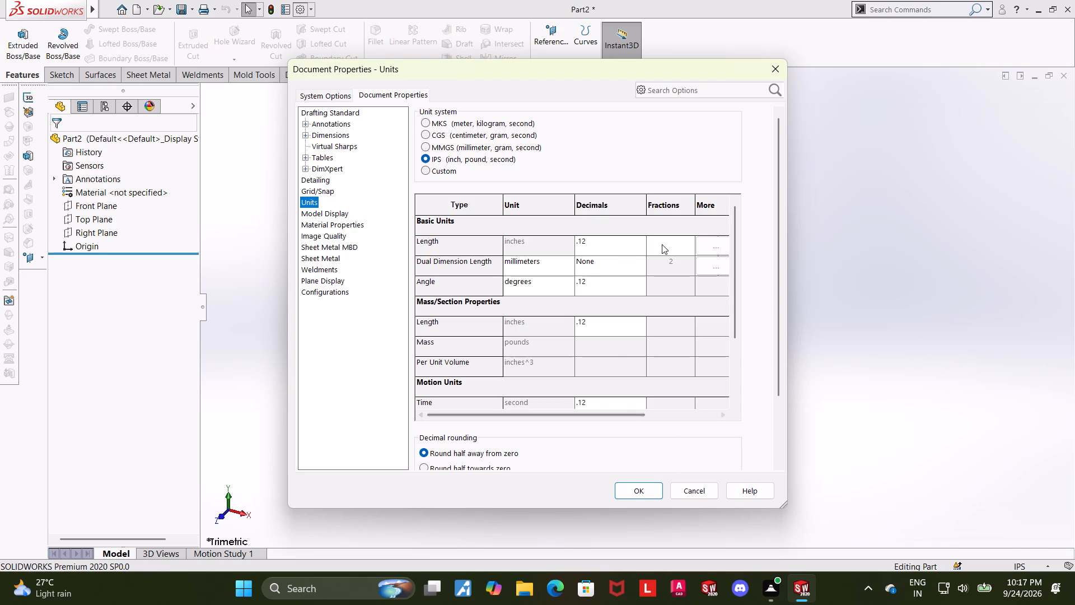
left_click(667, 240)
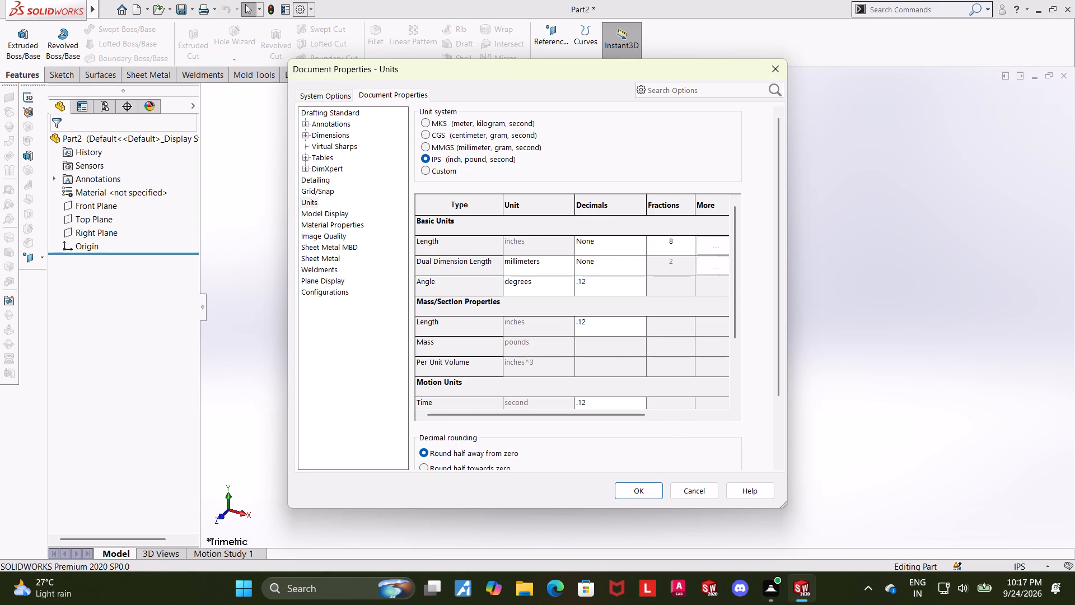
left_click_drag(690, 244, 690, 244)
left_click_drag(690, 244, 651, 243)
type("256")
key("Return")
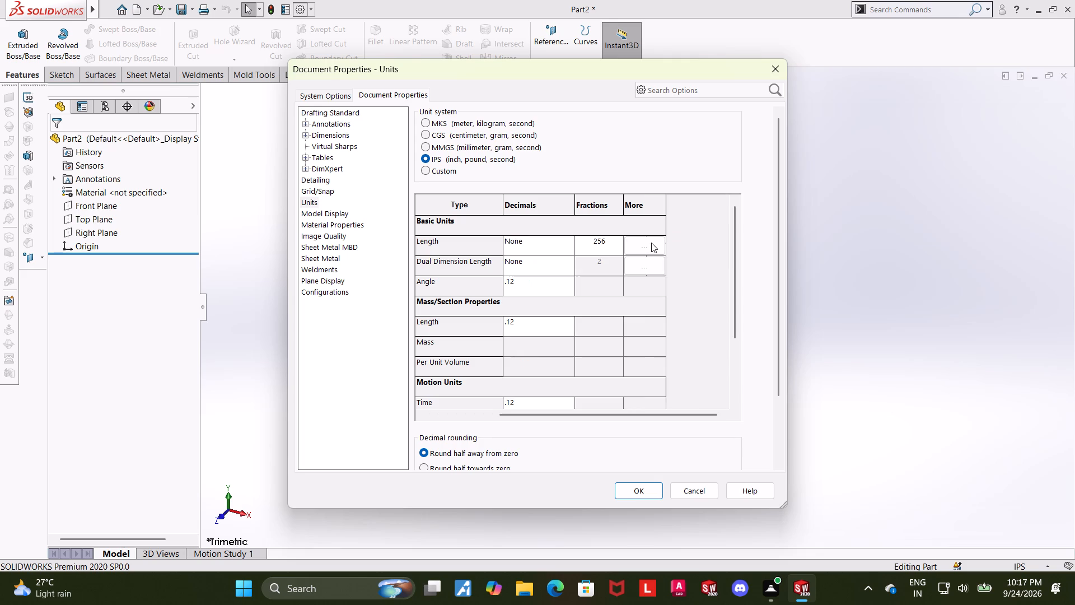
double_click(637, 488)
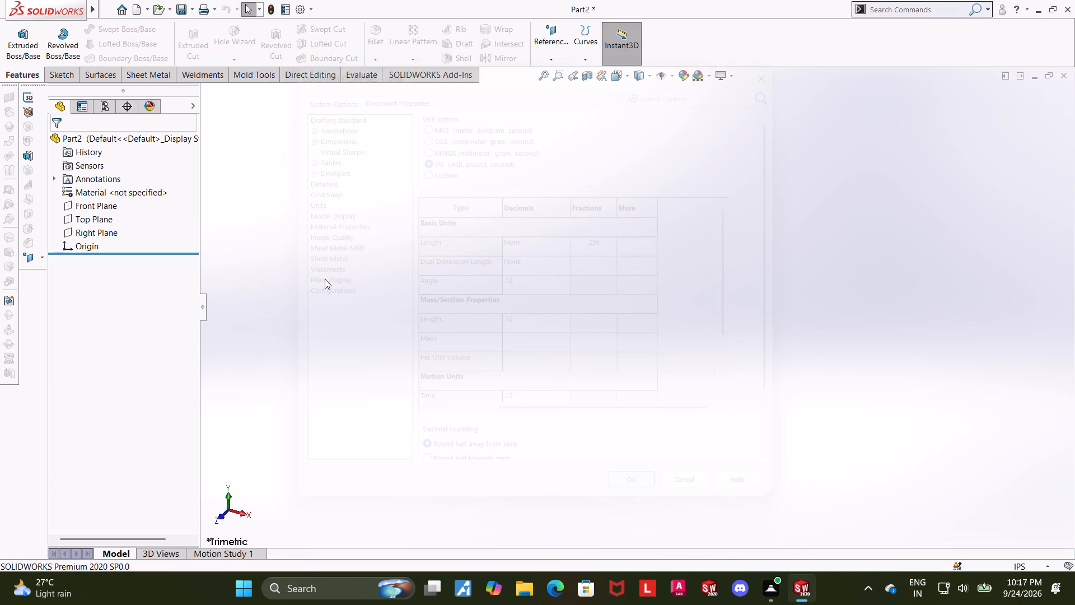
left_click(325, 276)
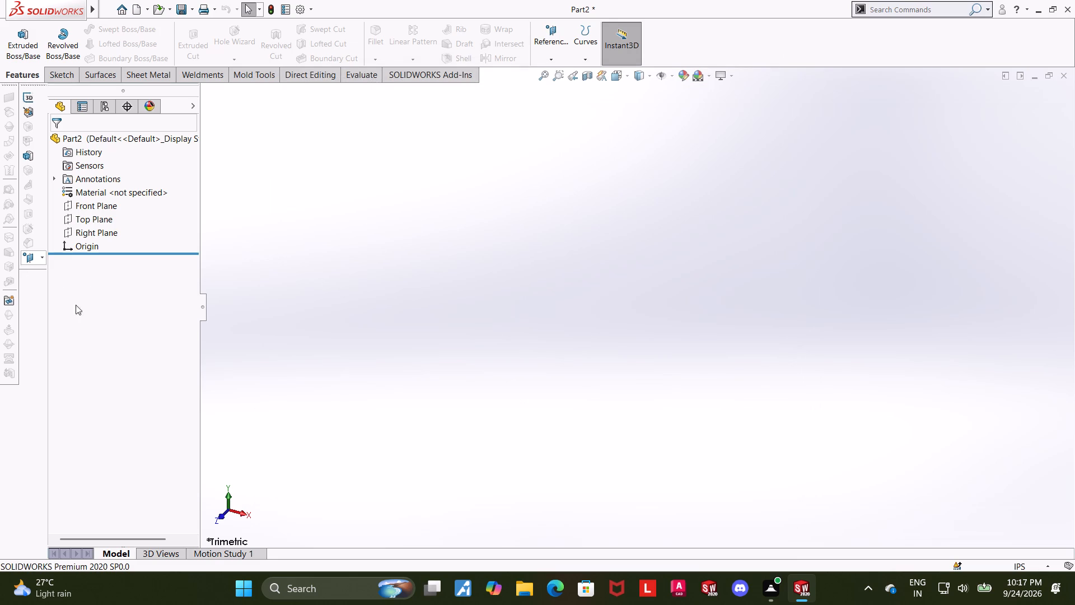
Start a sketch on the Front Plane with a horizontal line about 3.69 in long from the origin and a short vertical line up from its end.
left_click(85, 207)
left_click(95, 188)
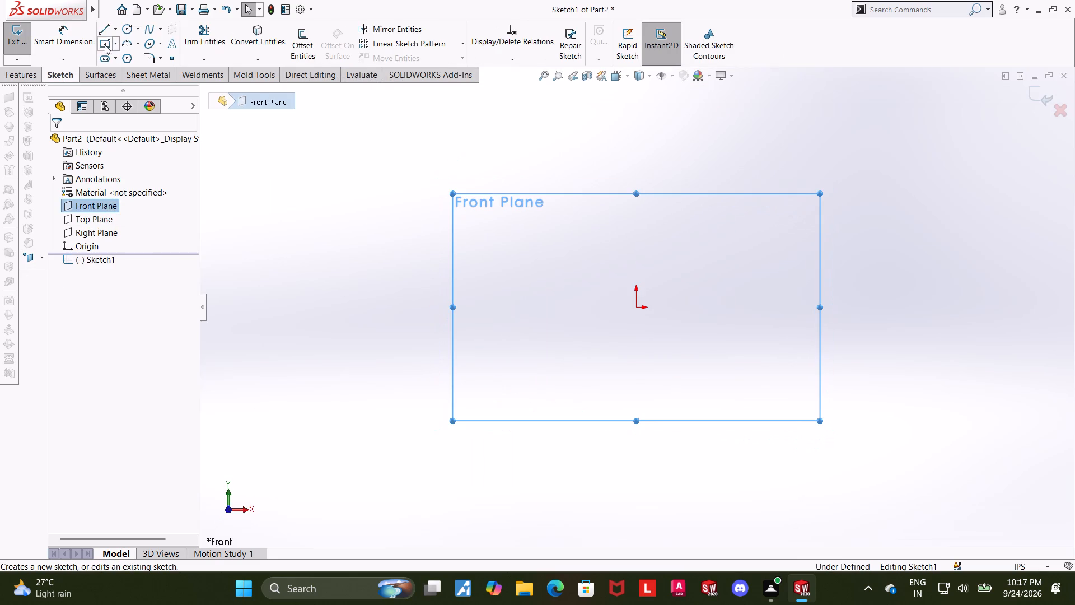
left_click(101, 27)
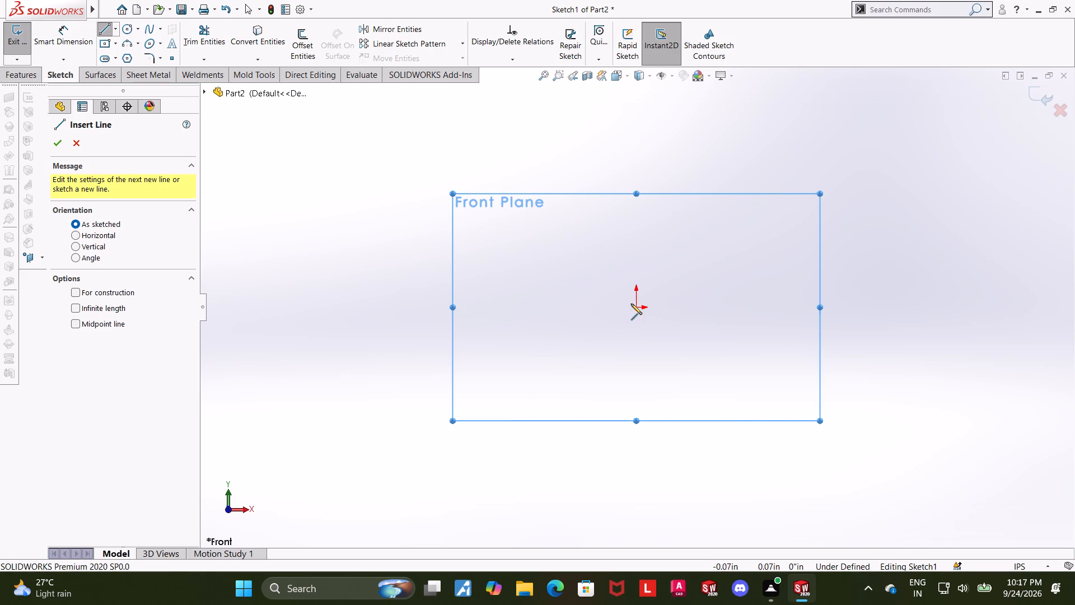
left_click(636, 306)
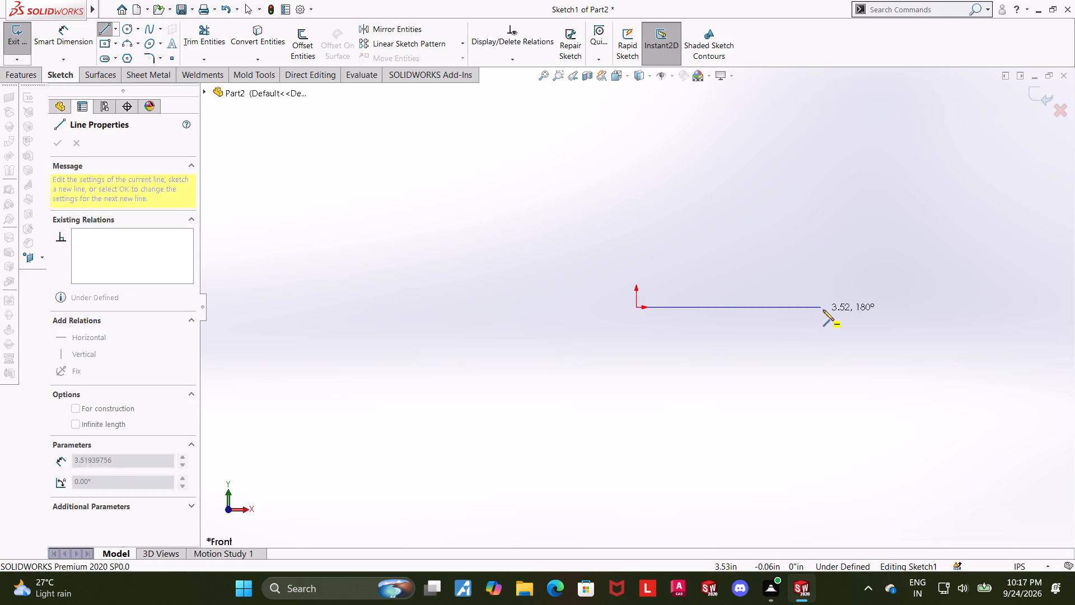
left_click(830, 307)
left_click(831, 260)
key("Escape")
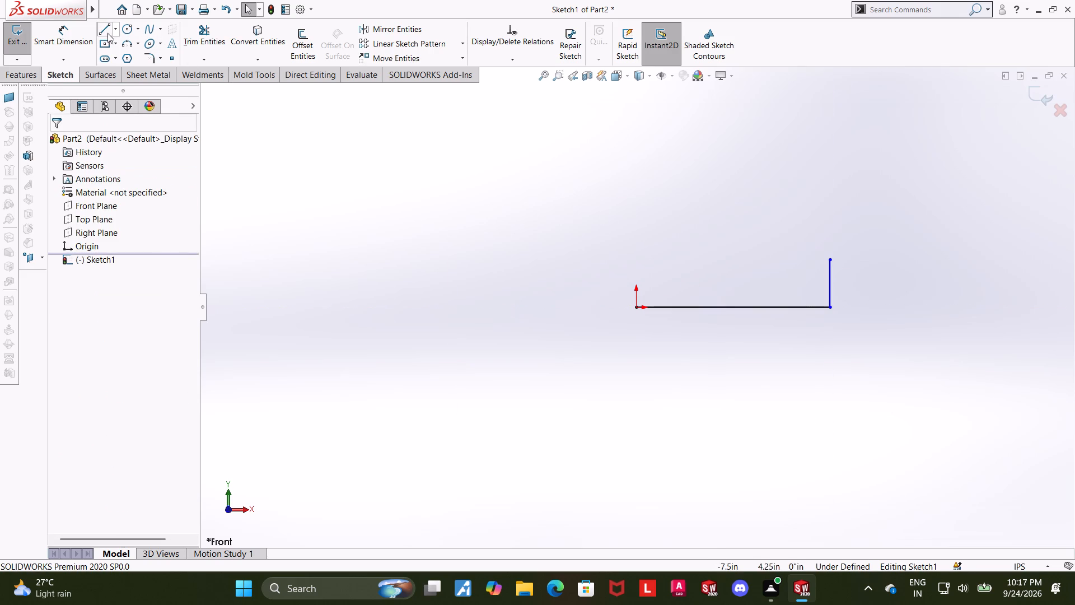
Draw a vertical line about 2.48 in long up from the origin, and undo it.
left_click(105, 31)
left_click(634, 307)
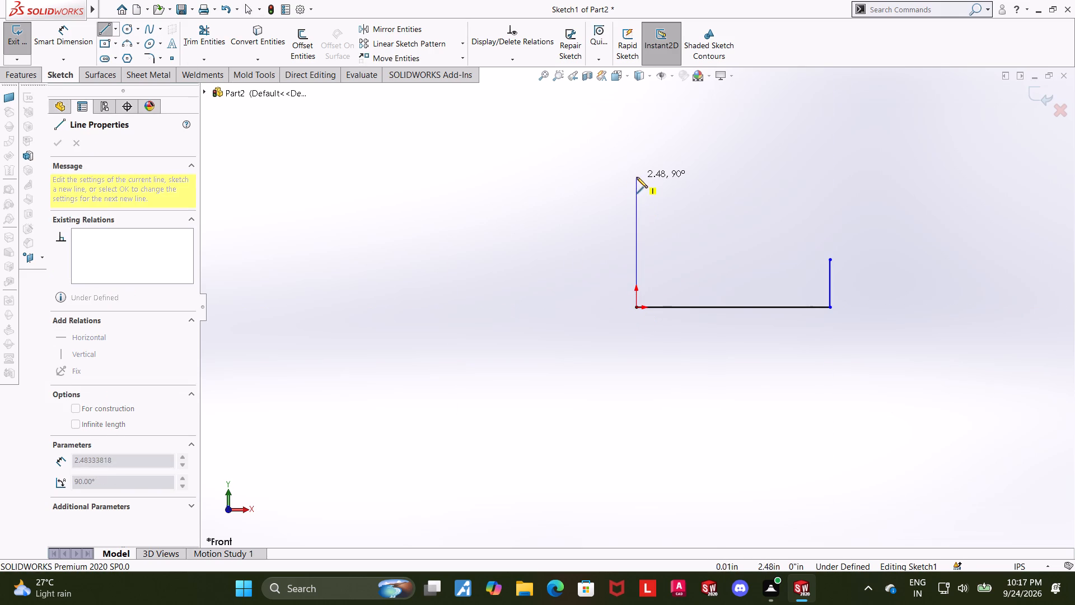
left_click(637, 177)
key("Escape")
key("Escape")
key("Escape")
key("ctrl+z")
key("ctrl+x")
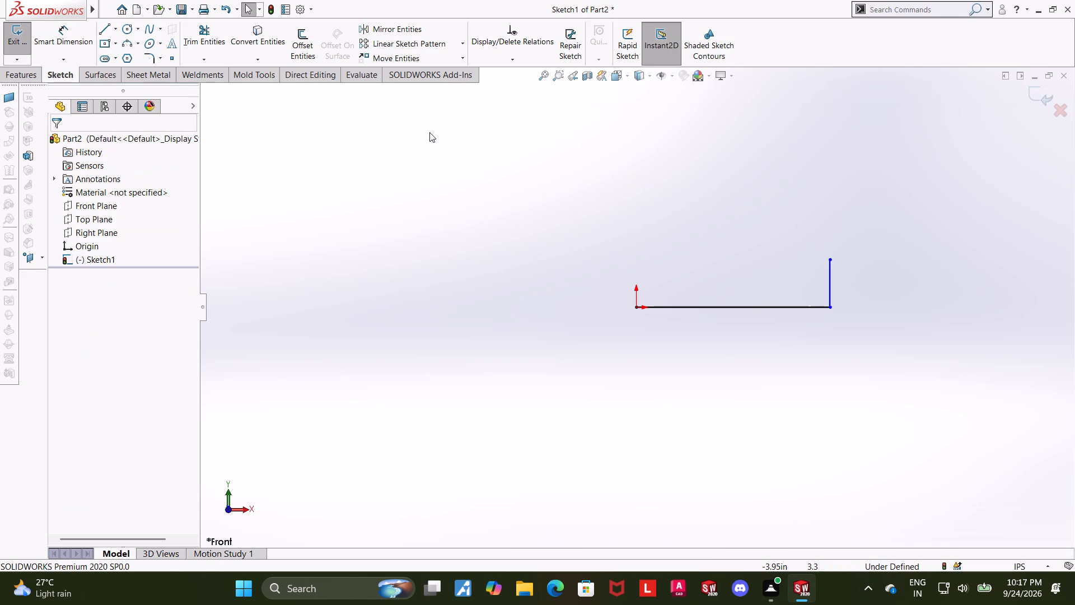
Draw a vertical line up from the origin, taller than the short line at the other end of the base.
left_click(107, 27)
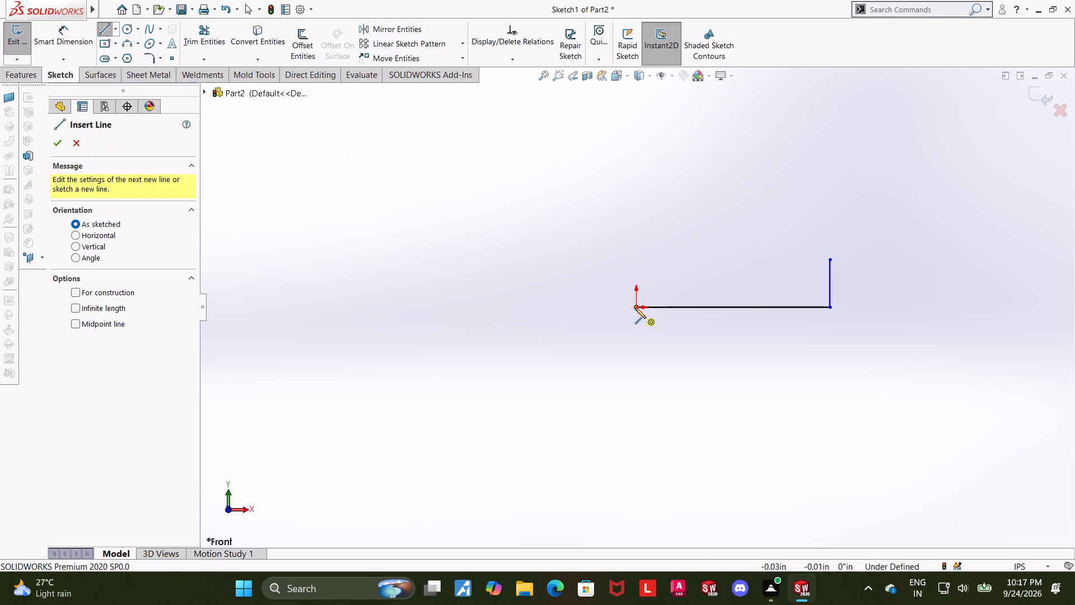
left_click(635, 308)
left_click(638, 143)
key("Escape")
key("Escape")
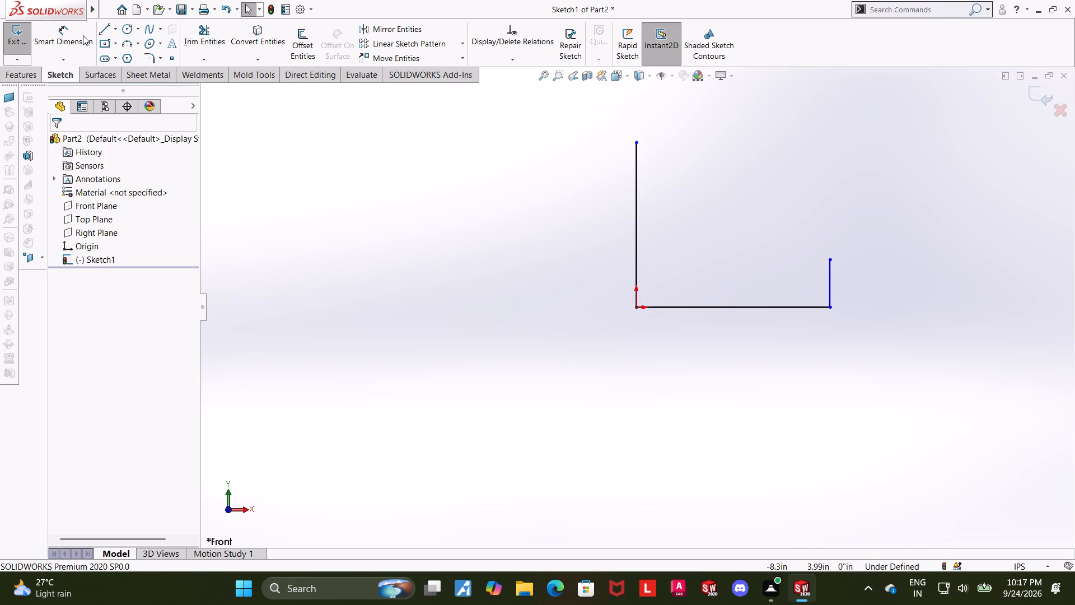
Dimension the horizontal base line to 7 1/2 in.
left_click(83, 35)
left_click(708, 305)
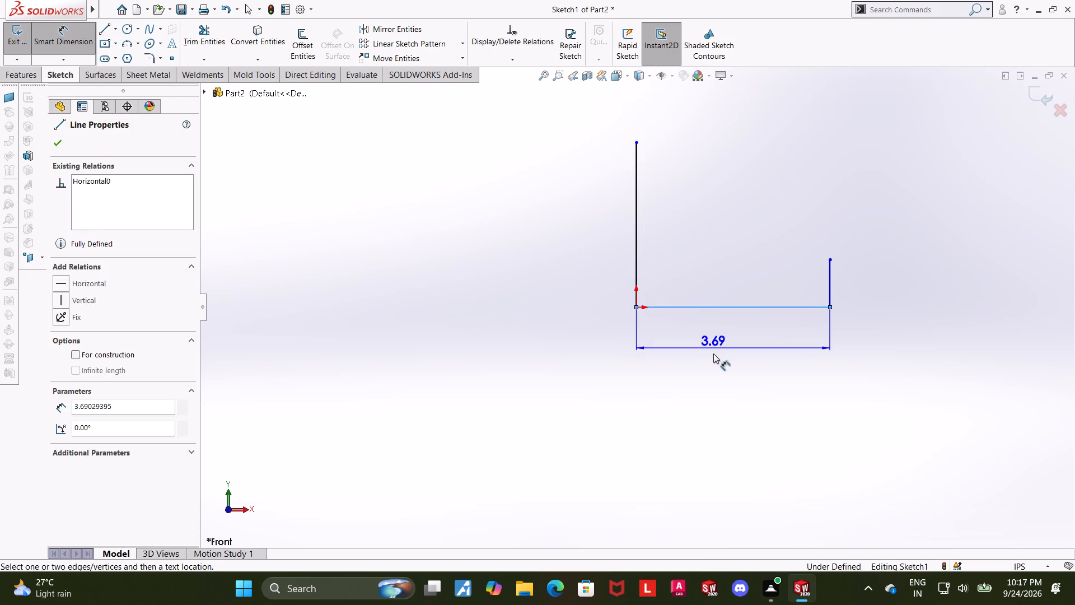
left_click(713, 355)
key("7")
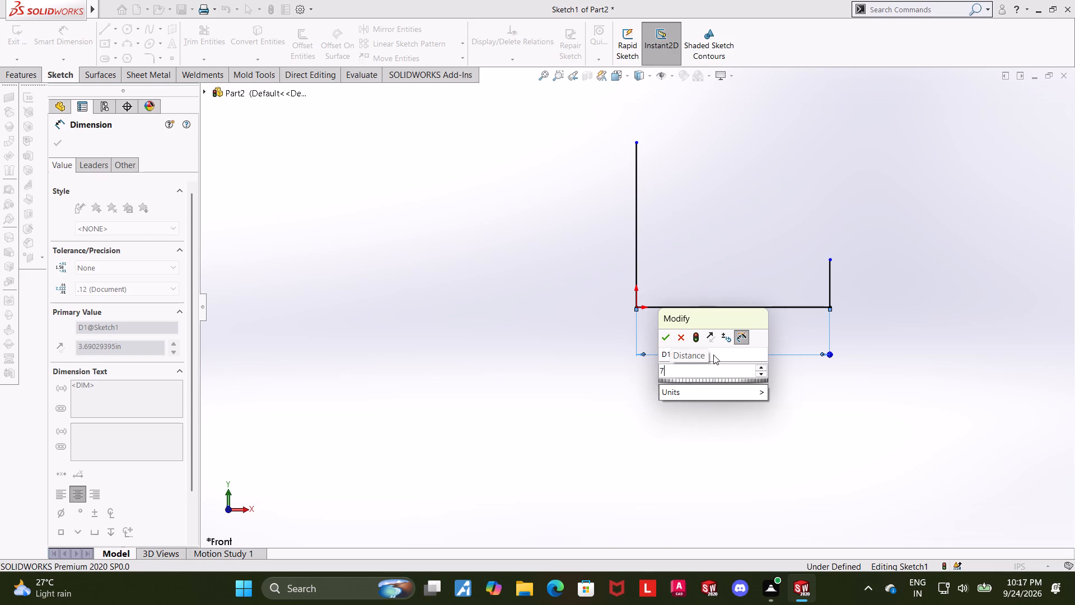
key("space")
type("1/2")
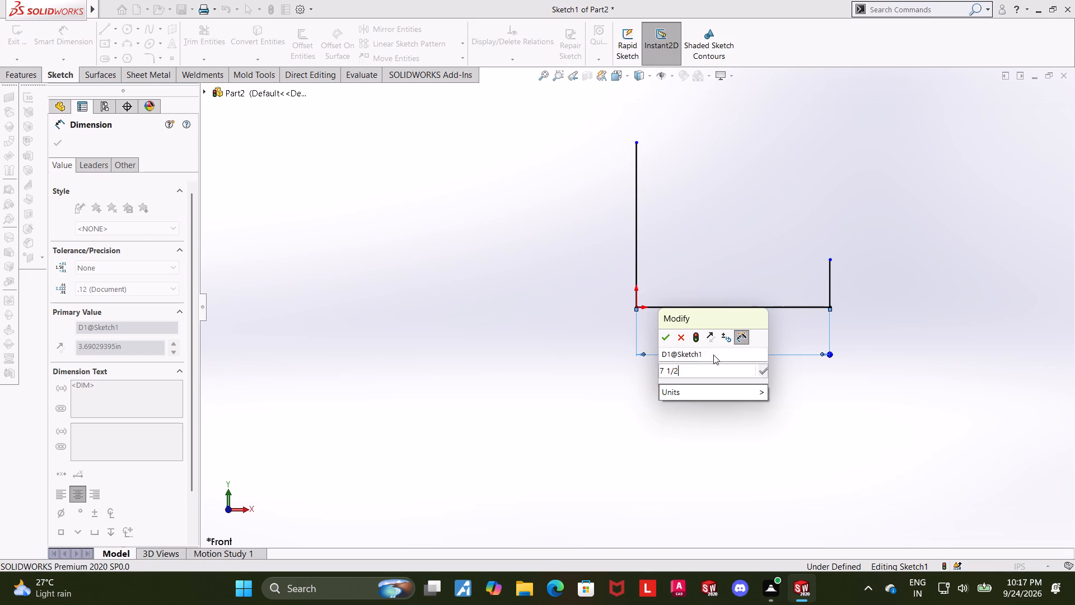
key("Return")
key("Escape")
Dimension the vertical line at the origin to 3 3/4 in.
left_click(64, 45)
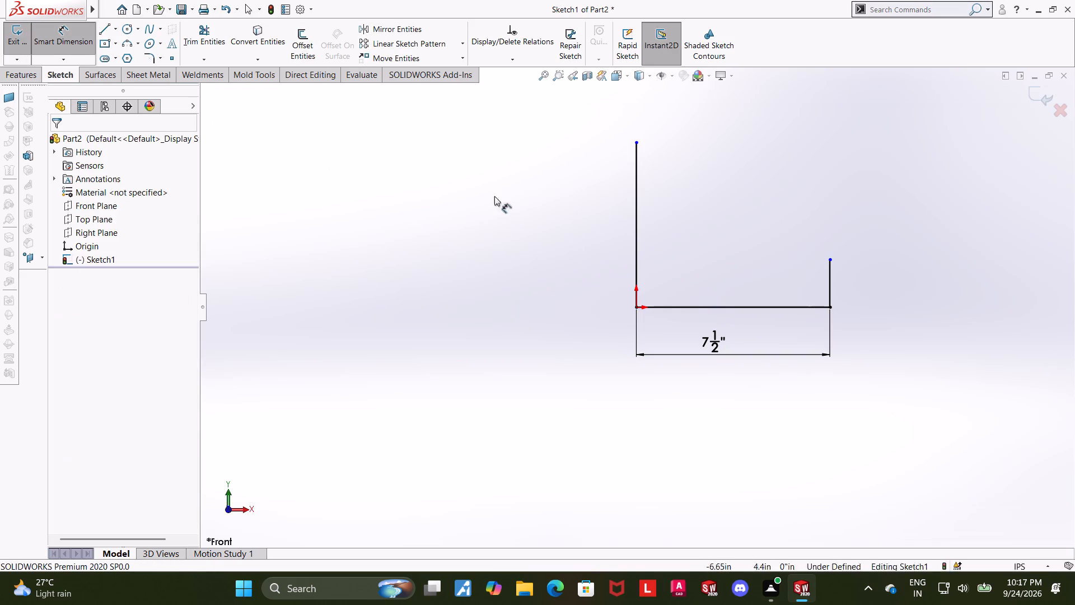
left_click(634, 225)
left_click(592, 228)
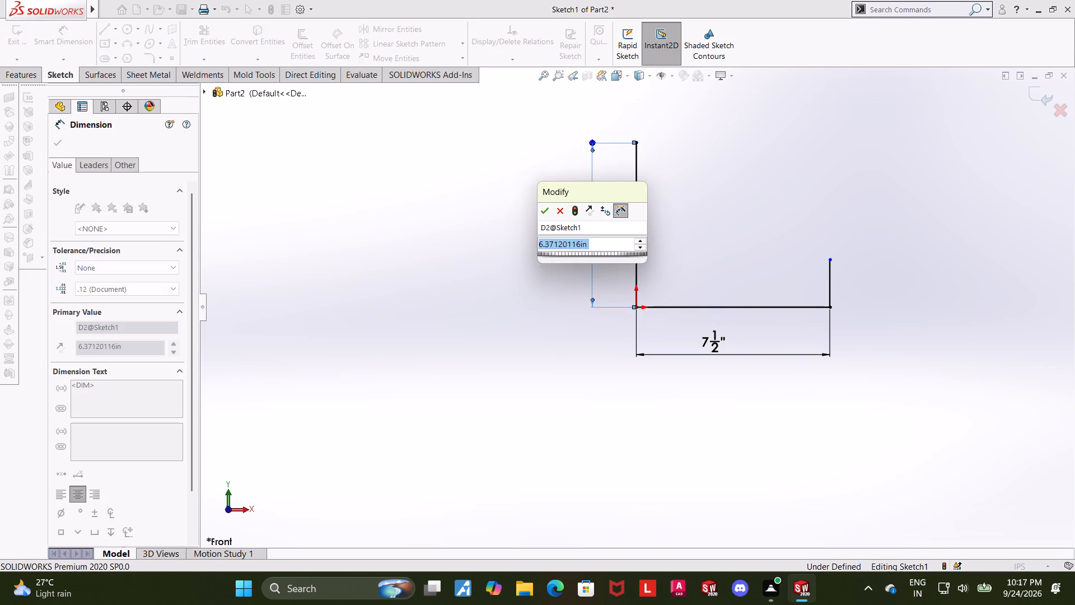
type("3 3/")
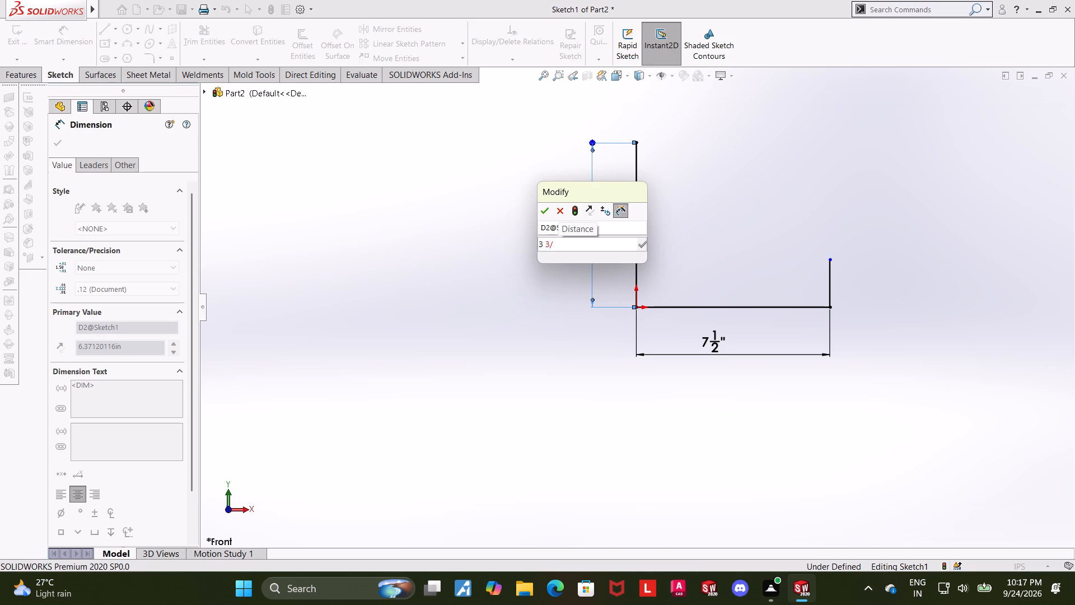
key("4")
key("Return")
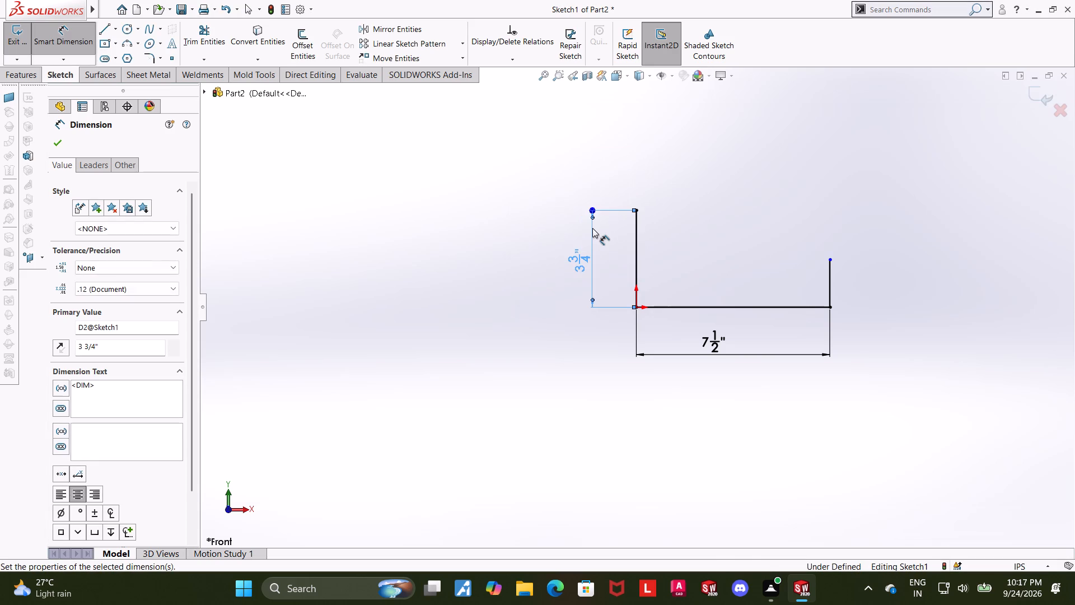
Dimension the short vertical line at the far end of the base to 2 1/4 in and exit the sketch.
double_click(831, 278)
left_click(859, 282)
type("2 1/4")
key("Return")
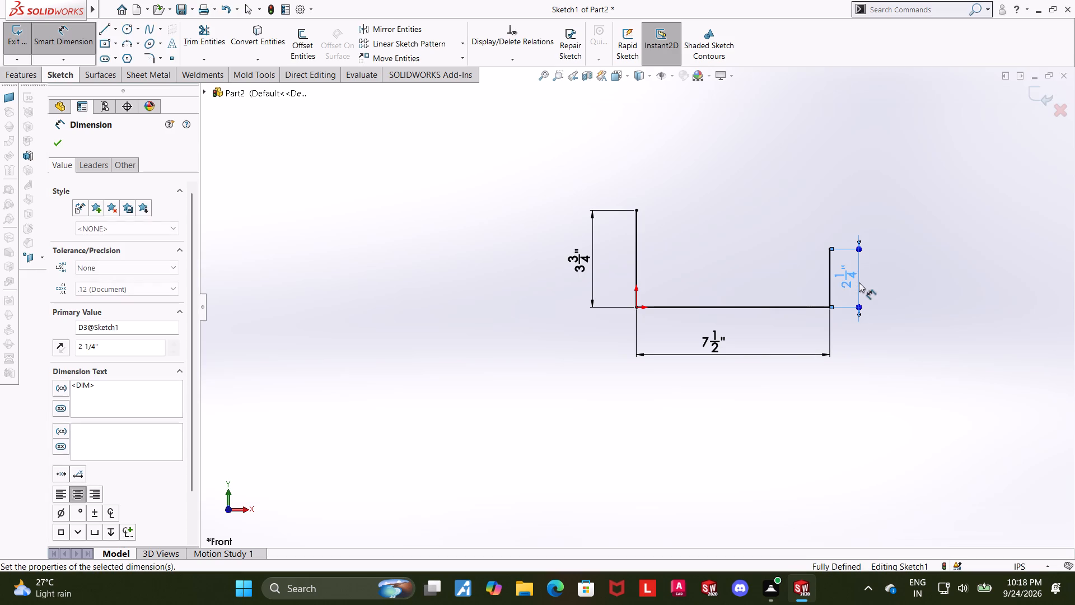
left_click(909, 188)
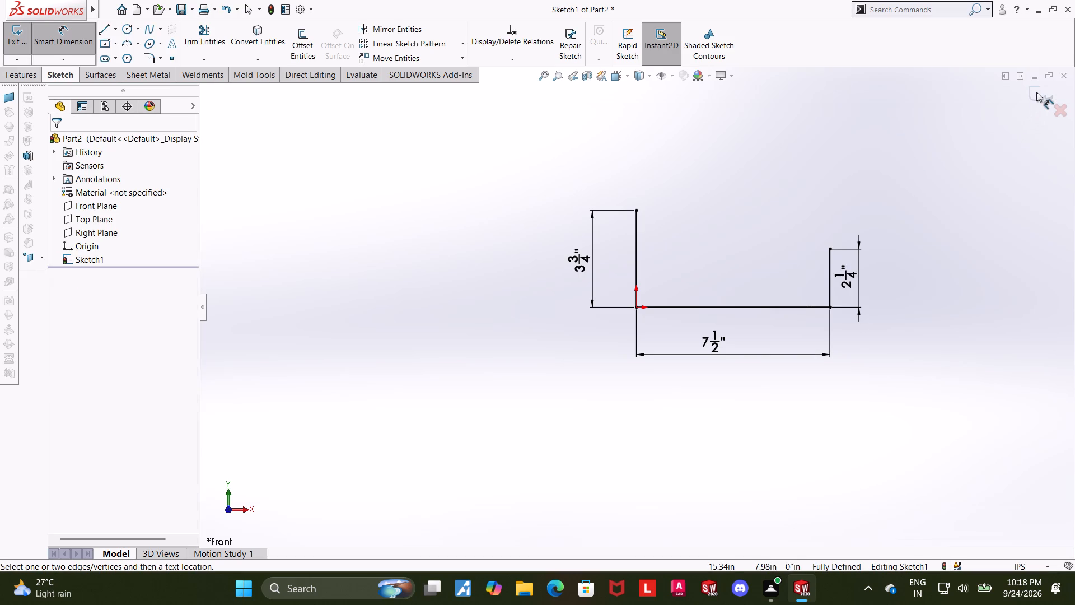
scroll(983, 189, "down", 1)
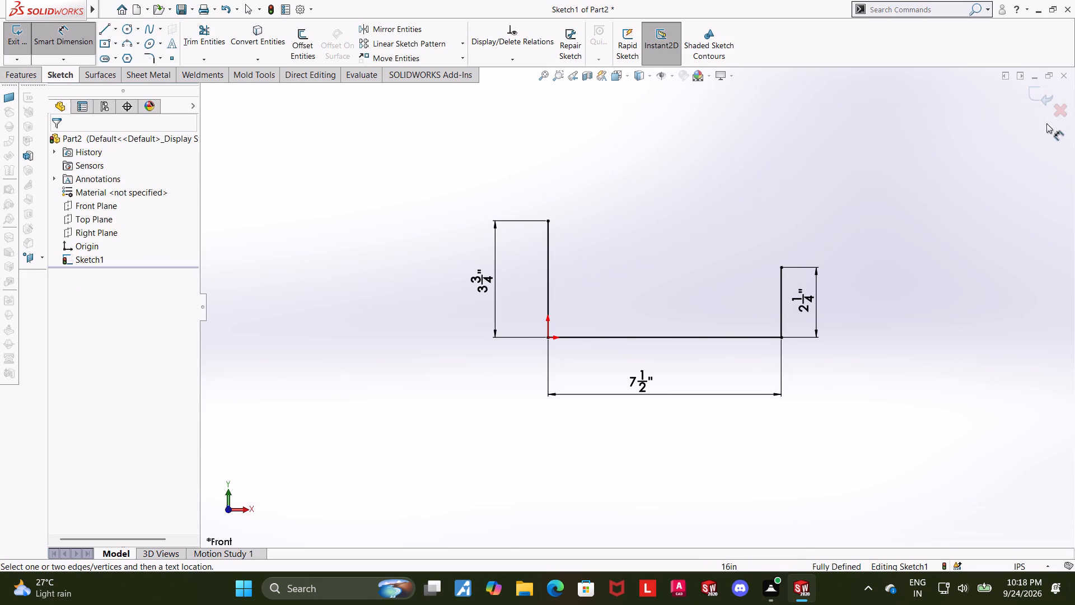
left_click(1044, 90)
left_click(747, 179)
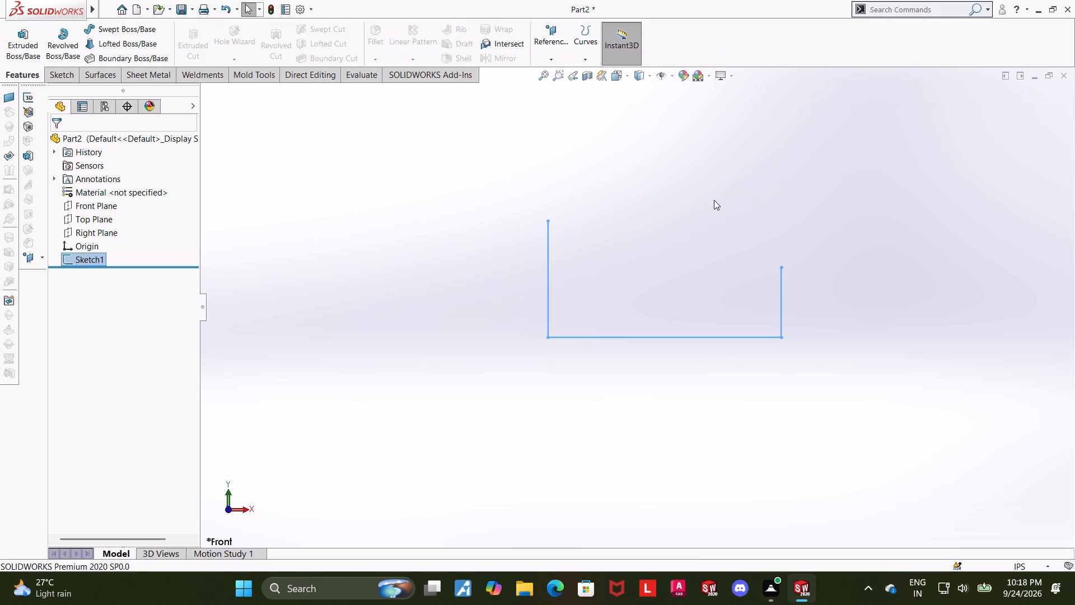
Start a sheet metal base flange from the U-shaped sketch, with a Mid Plane depth of 6 in.
left_click(152, 78)
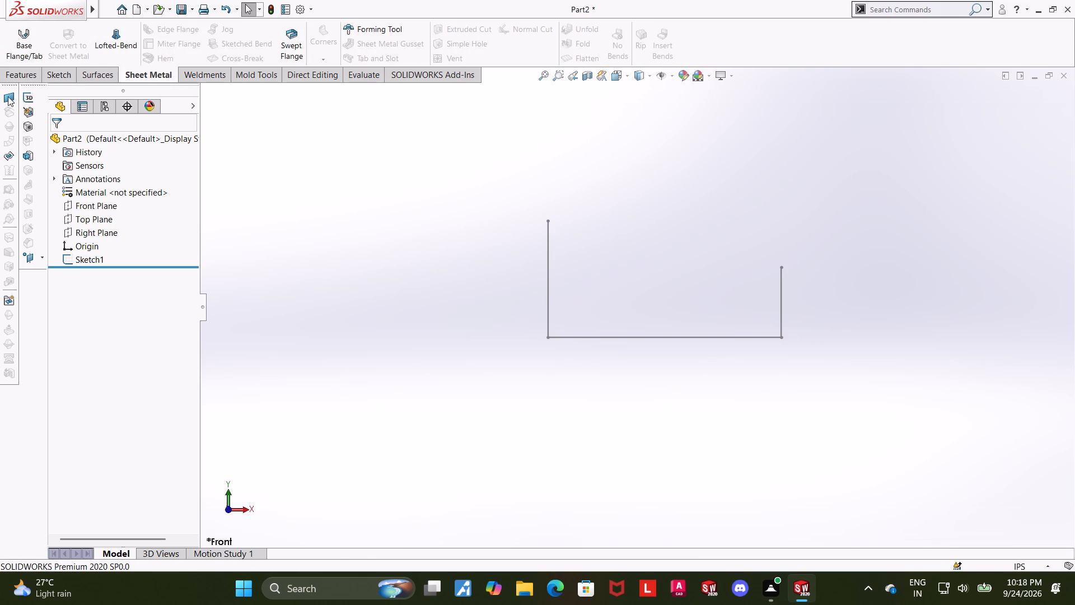
left_click(9, 43)
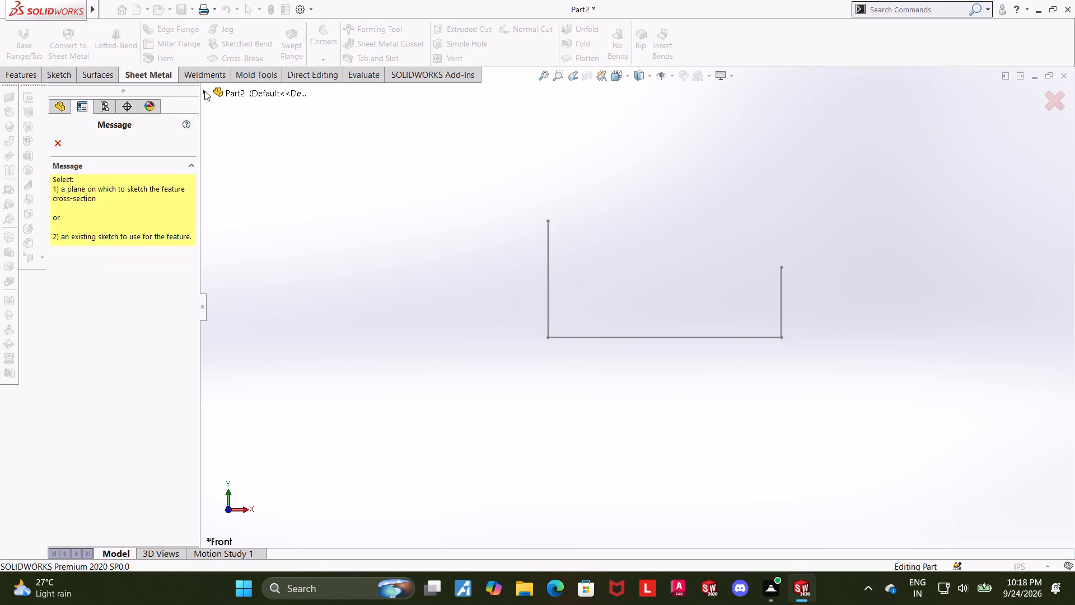
left_click(204, 91)
left_click(246, 211)
middle_click_drag(758, 198, 725, 211)
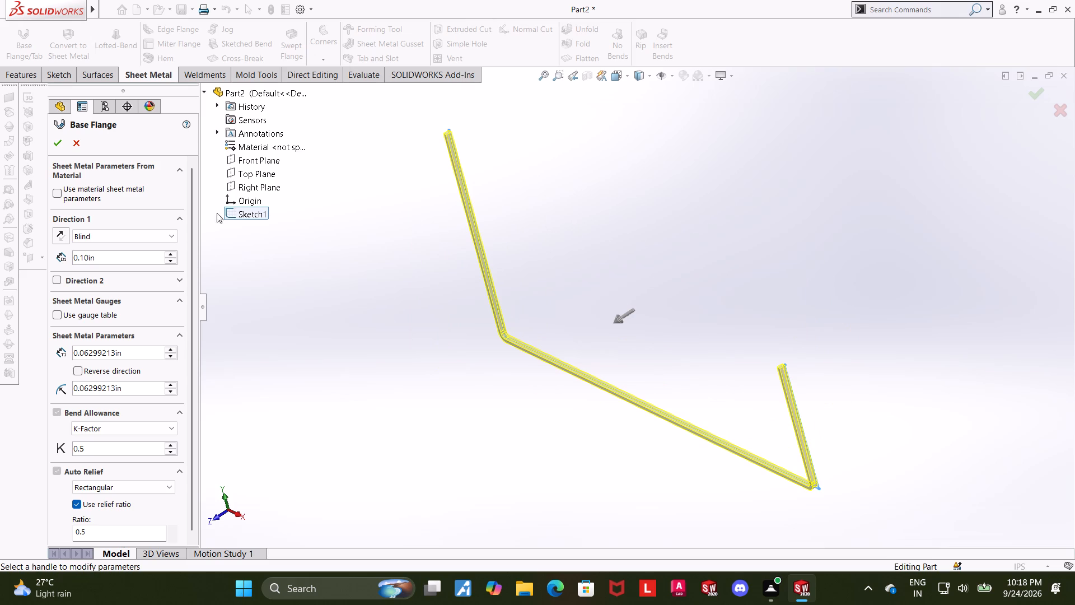
left_click(100, 234)
left_click(106, 283)
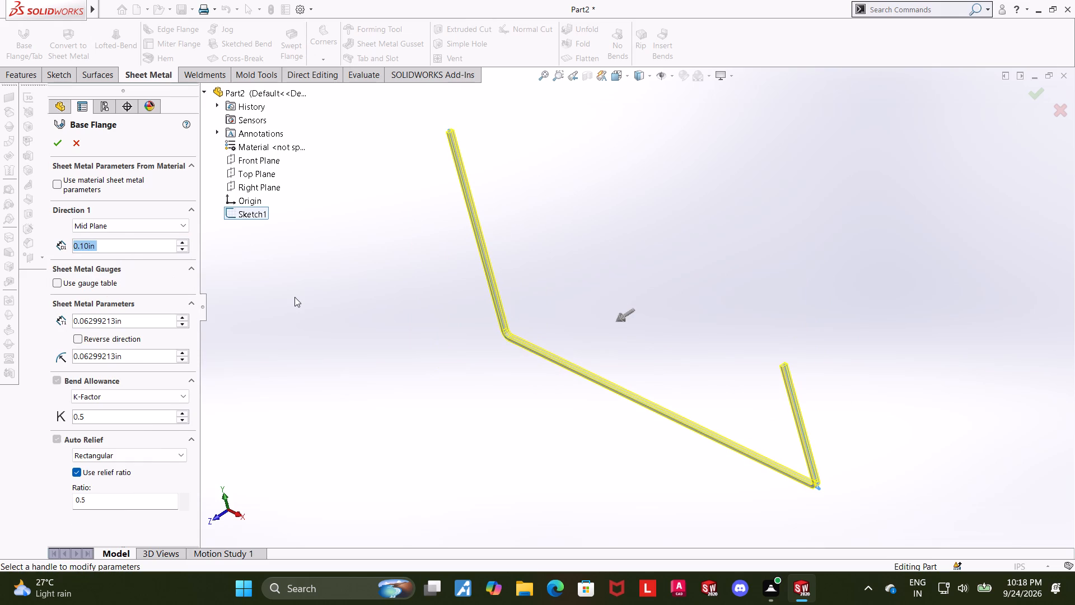
type("7/")
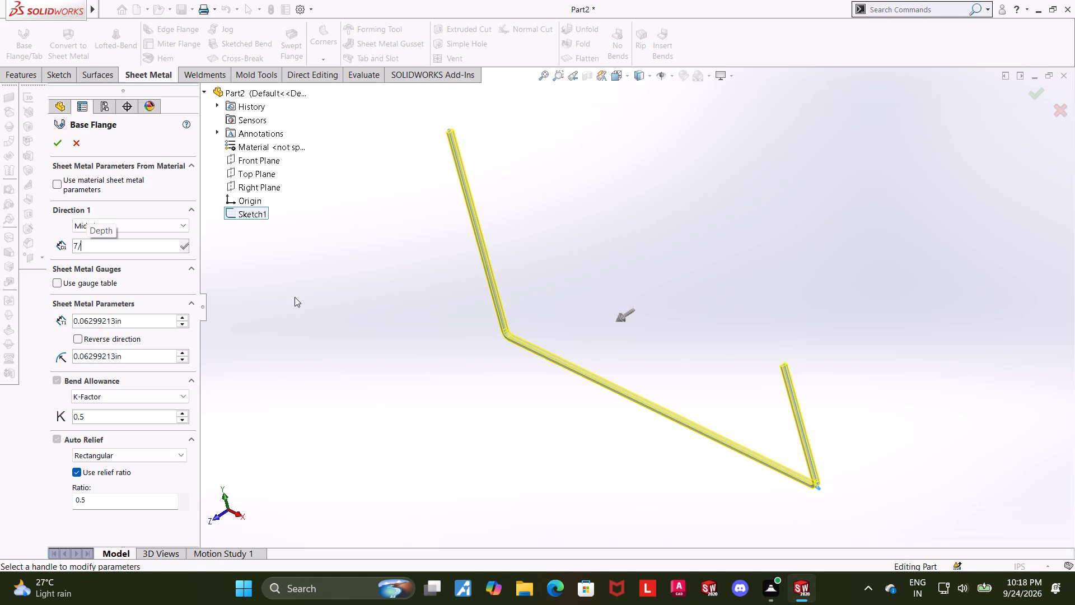
key("6")
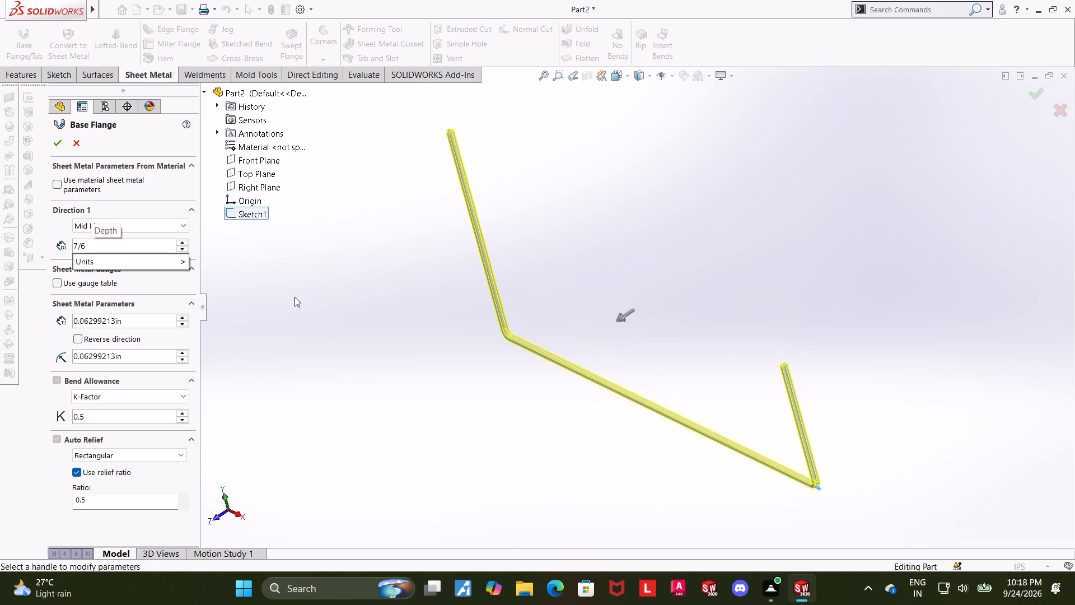
key("BackSpace")
key("BackSpace")
key("BackSpace")
key("BackSpace")
key("6")
key("Return")
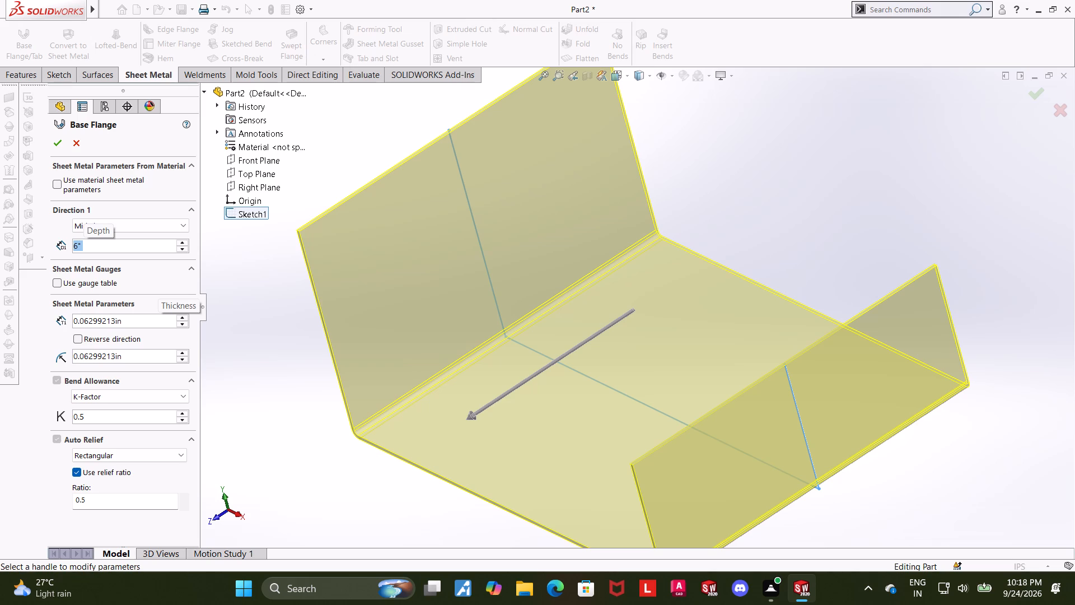
Set the base flange's thickness and bend radius to 7/64 in and the relief ratio to 1, and create it.
left_click_drag(152, 317, 132, 314)
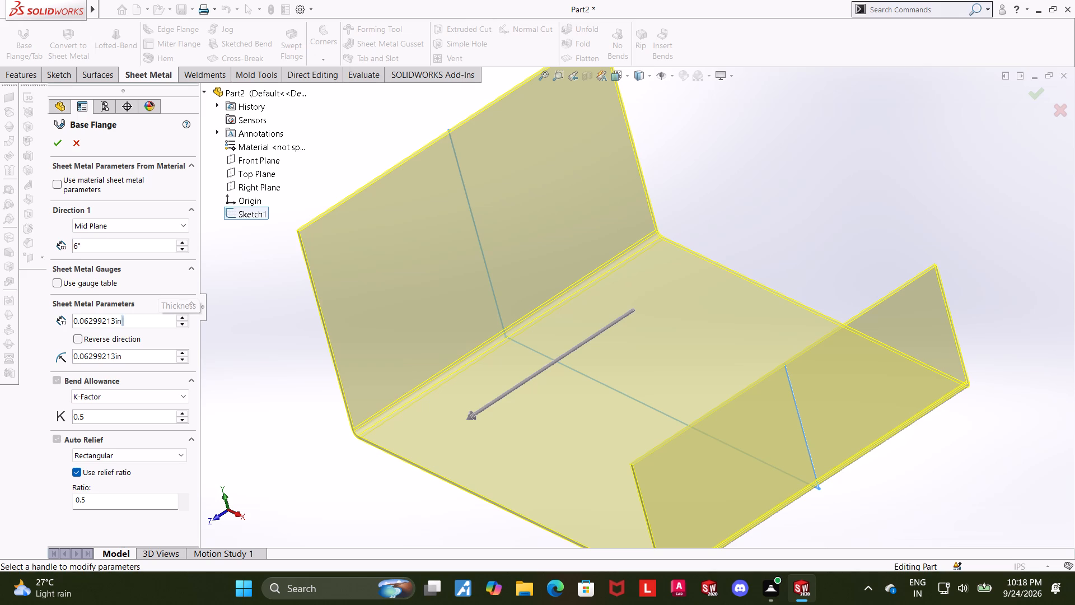
left_click_drag(132, 314, 66, 315)
type("7/")
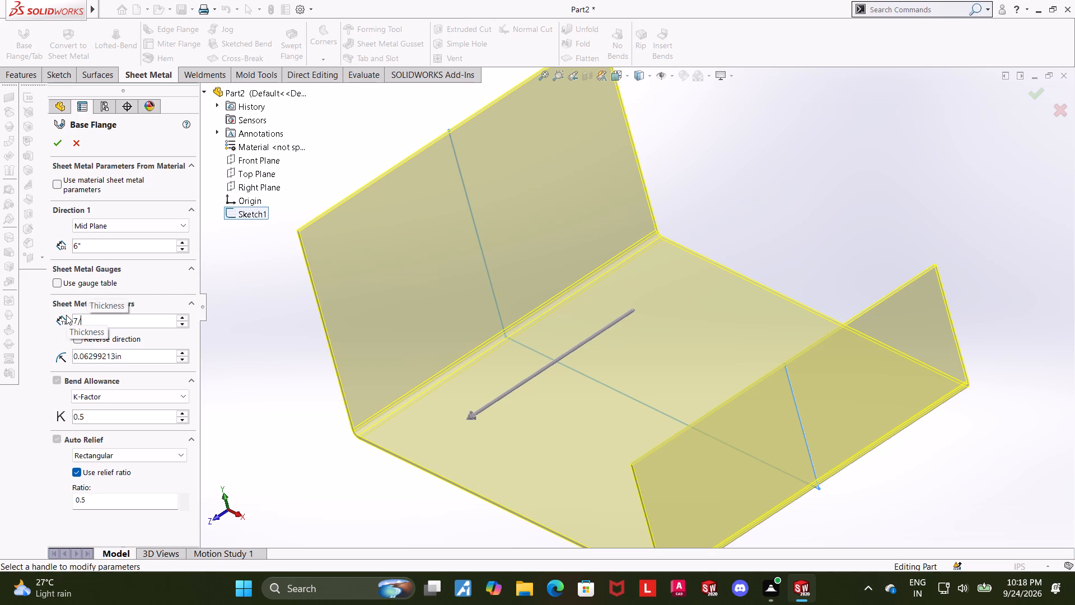
type("64")
key("Return")
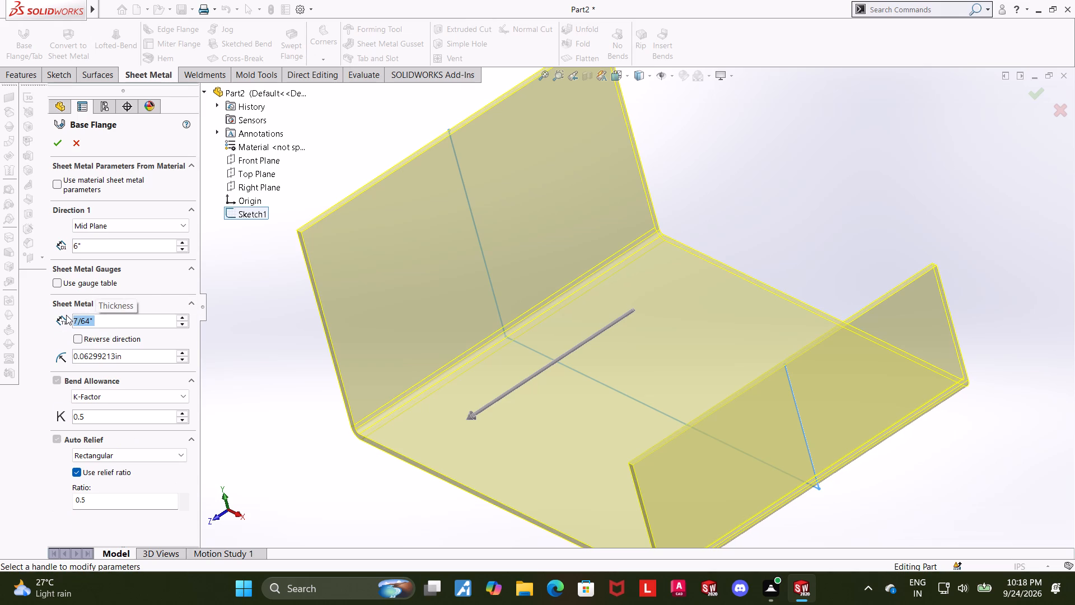
left_click_drag(139, 357, 47, 359)
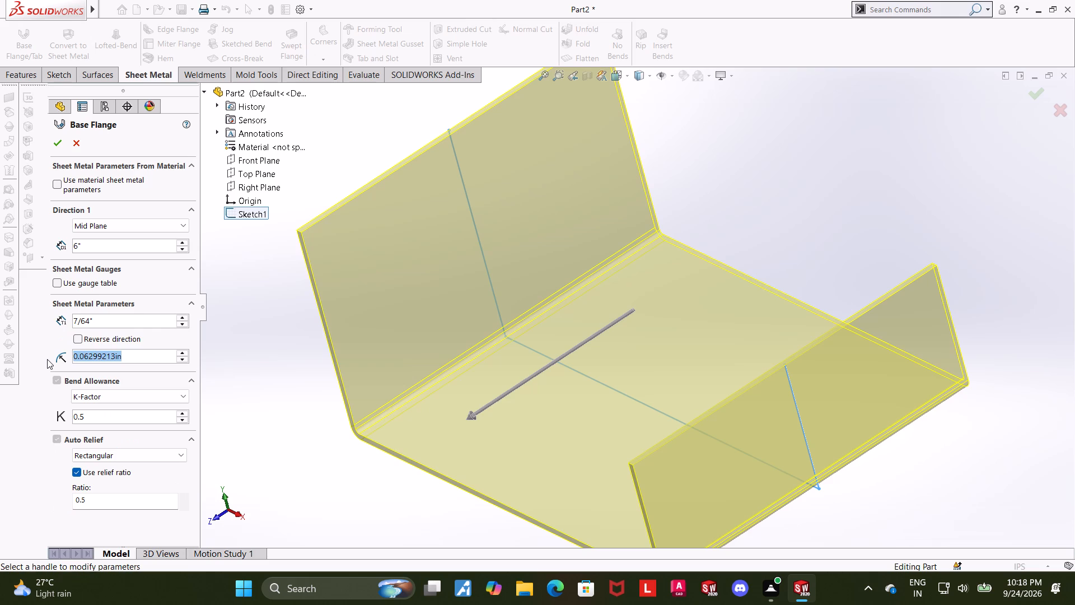
type("7/6")
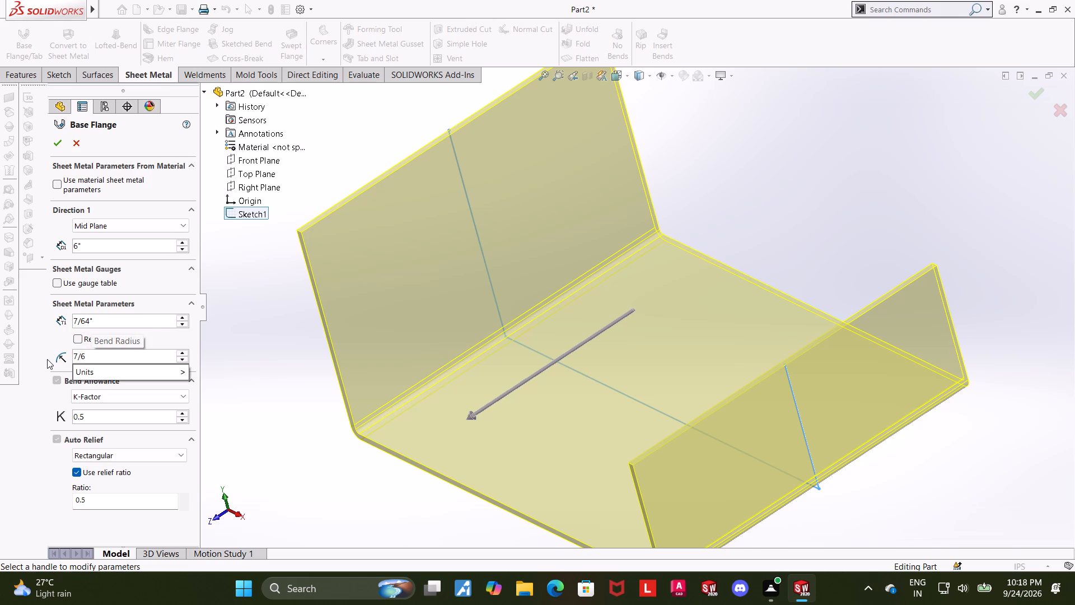
key("4")
key("Return")
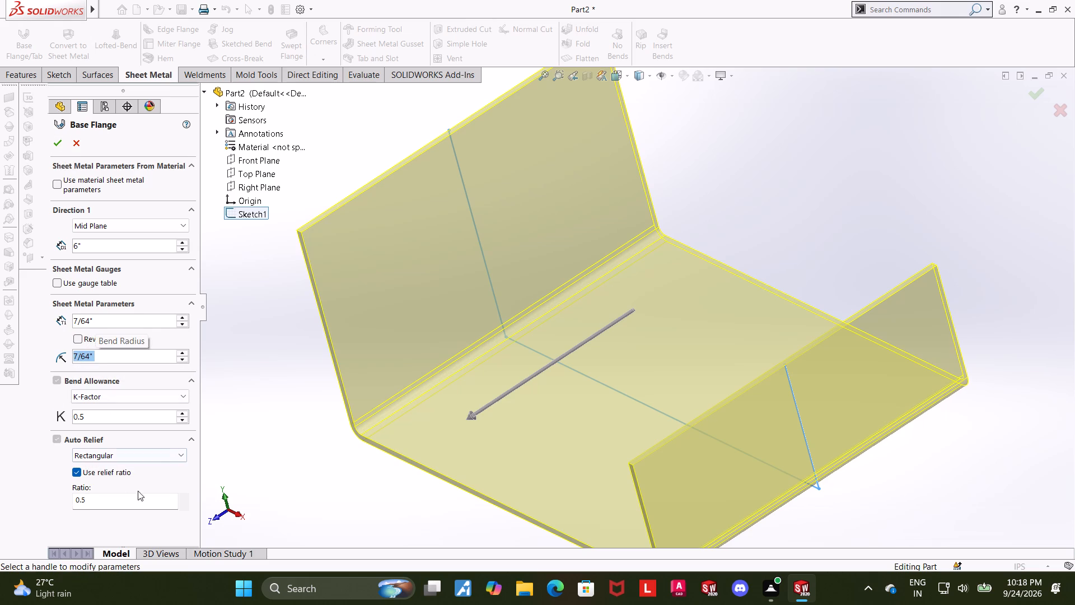
left_click_drag(124, 501, 52, 494)
key("1")
key("Return")
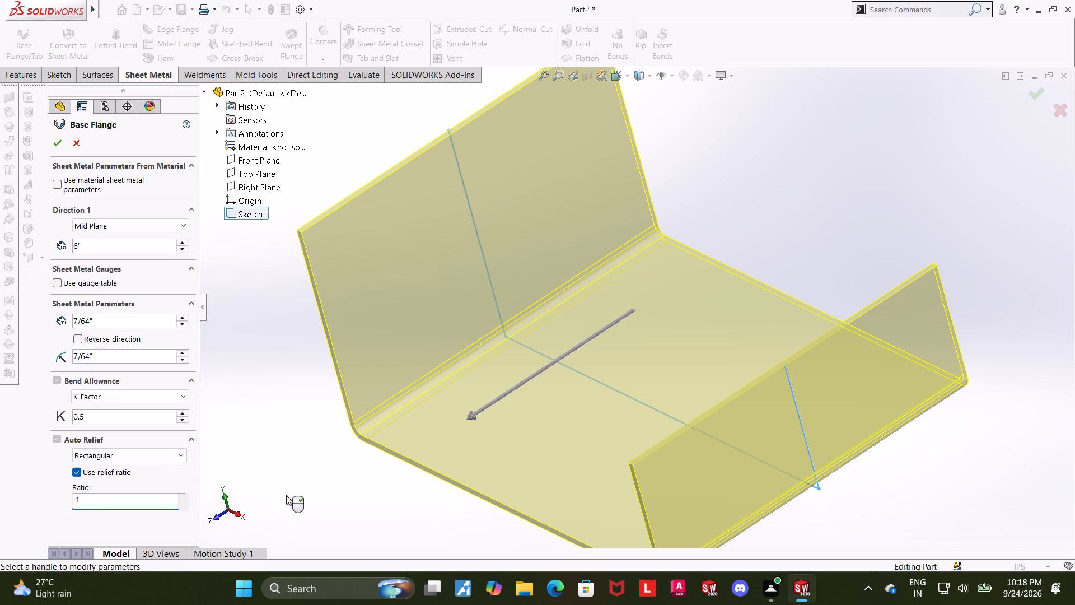
left_click(57, 145)
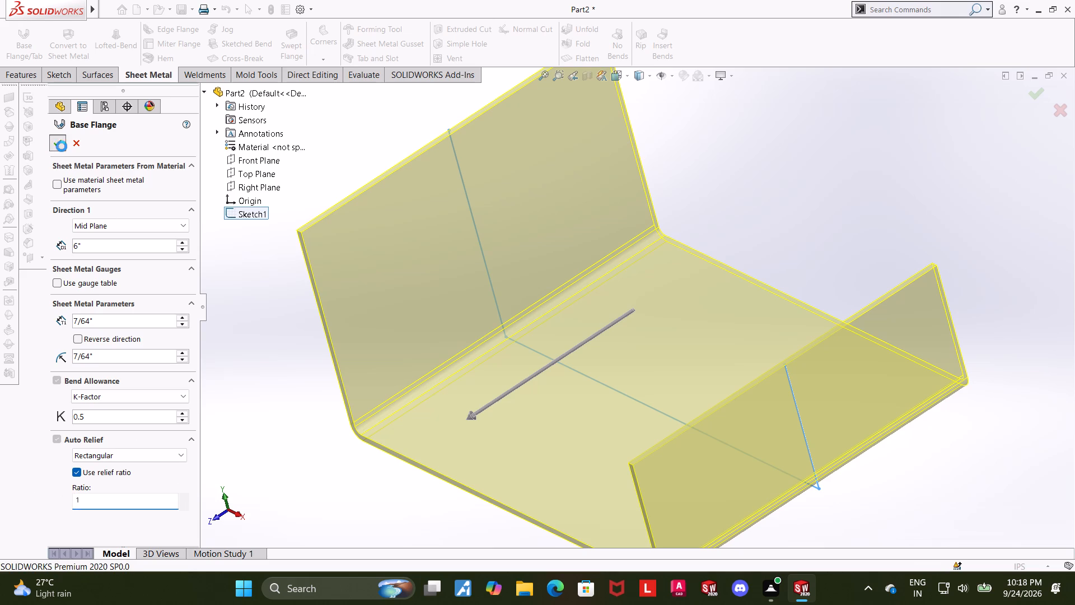
Edit the base flange to reverse its material thickness direction.
scroll(492, 357, "up", 5)
left_click(776, 376)
middle_click_drag(747, 378, 794, 349)
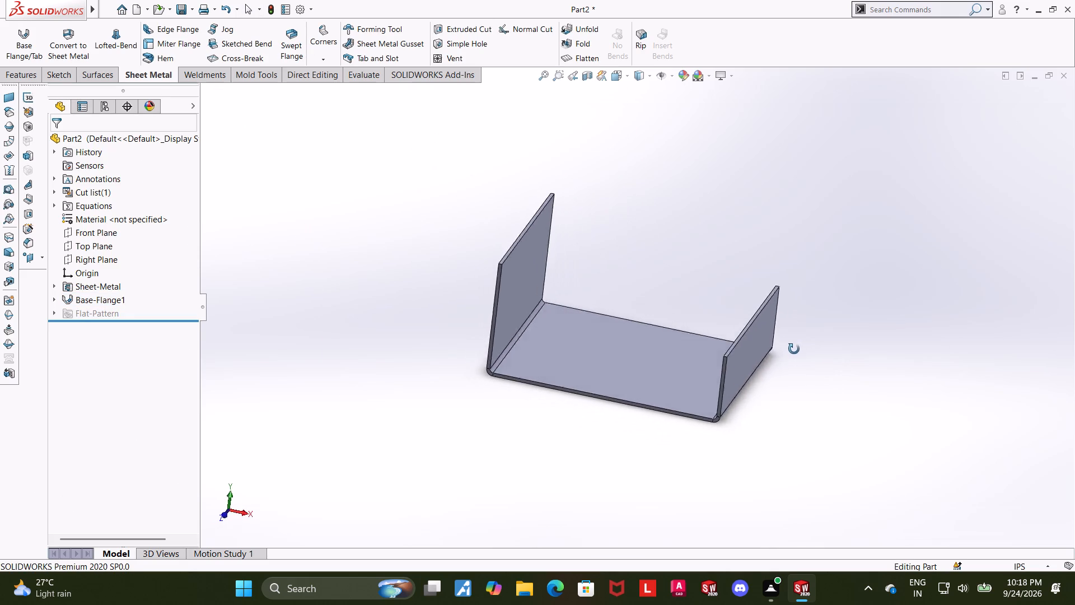
middle_click_drag(794, 349, 768, 353)
middle_click_drag(802, 369, 843, 293)
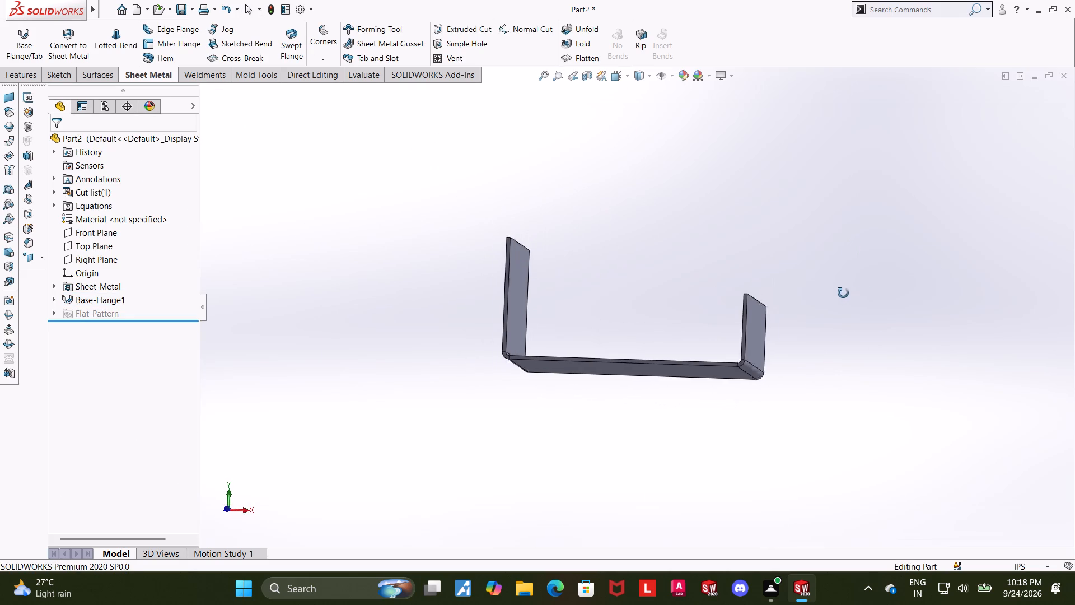
middle_click_drag(843, 293, 840, 294)
scroll(840, 294, "down", 1)
scroll(774, 252, "down", 1)
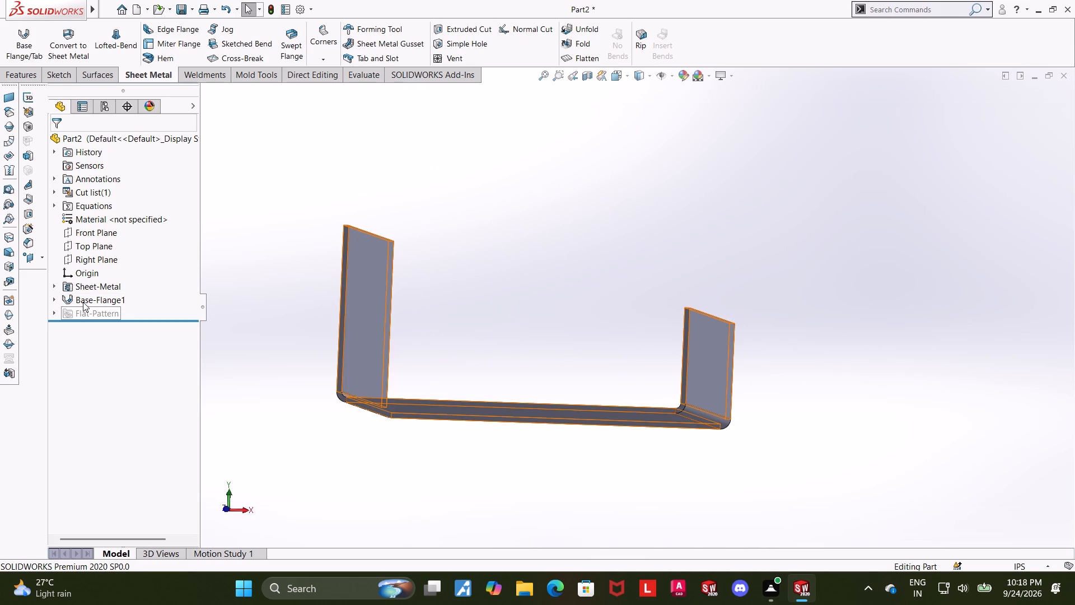
left_click(86, 297)
left_click(92, 268)
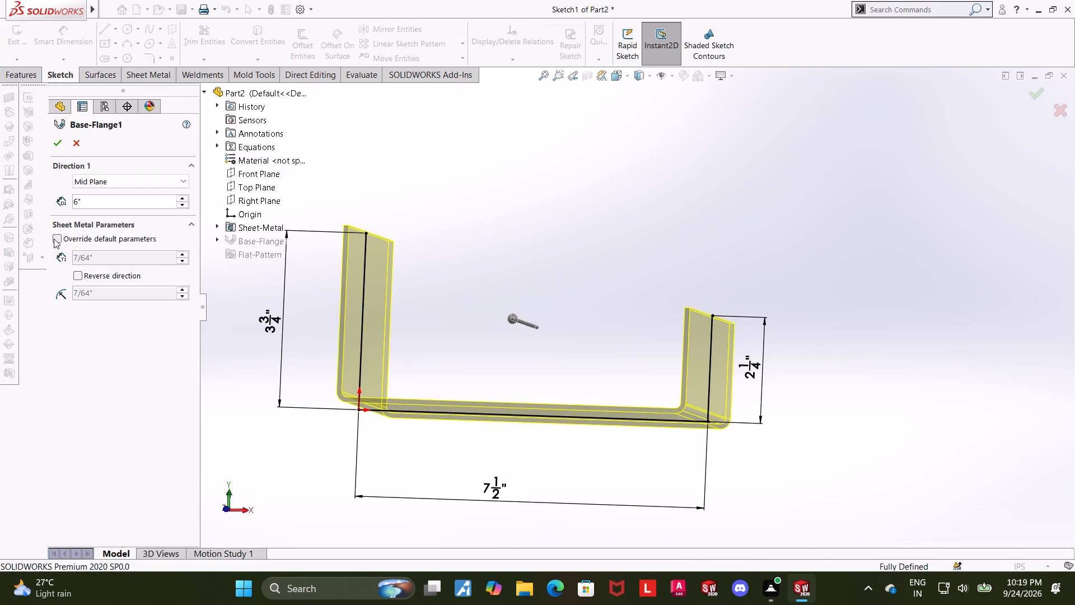
left_click(80, 277)
left_click(58, 140)
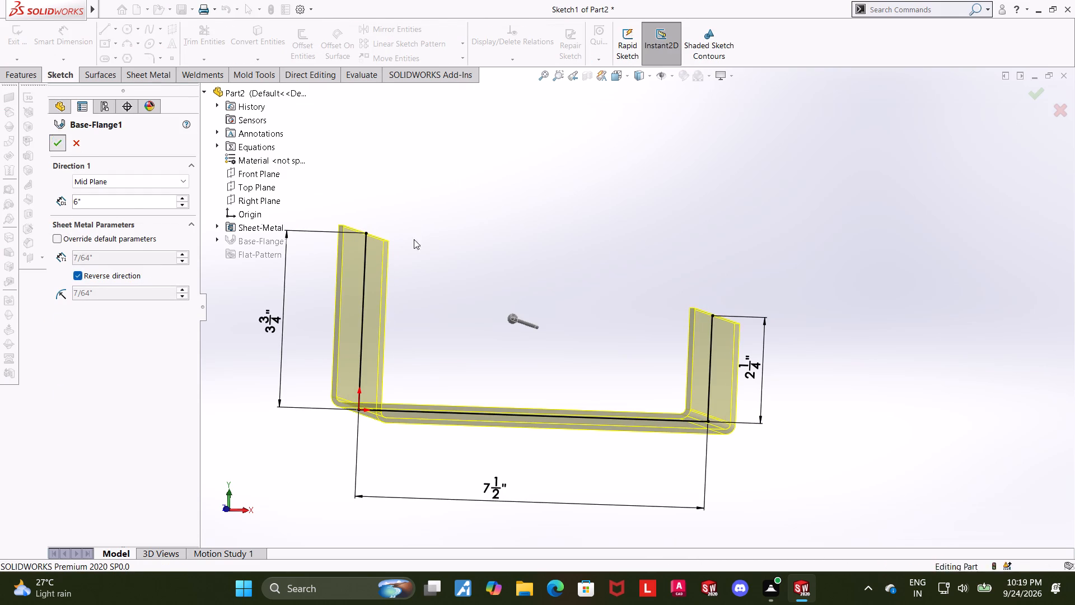
left_click(678, 254)
Start an edge flange on the top edge of the shorter wall, extending about 2.46 in inward toward the taller wall.
middle_click_drag(729, 238, 716, 248)
scroll(705, 258, "up", 1)
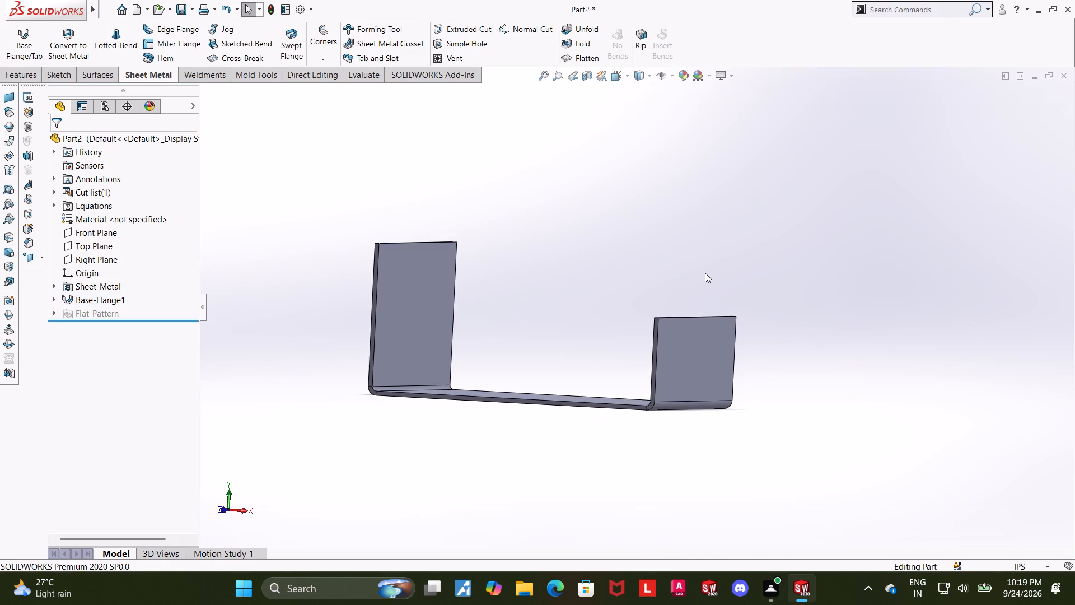
middle_click_drag(703, 277, 733, 346)
left_click(169, 35)
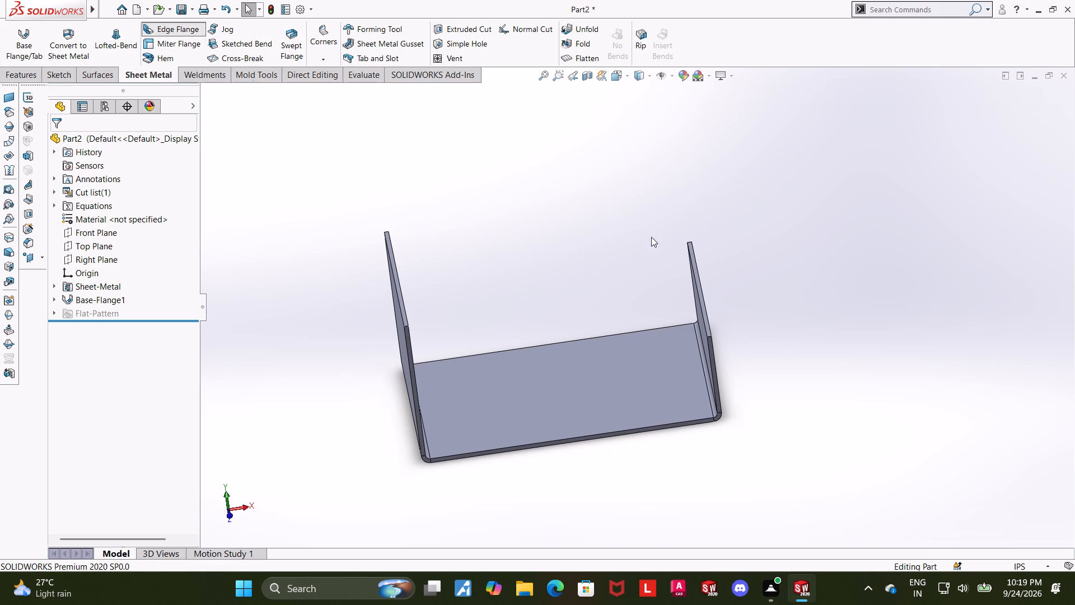
left_click(697, 290)
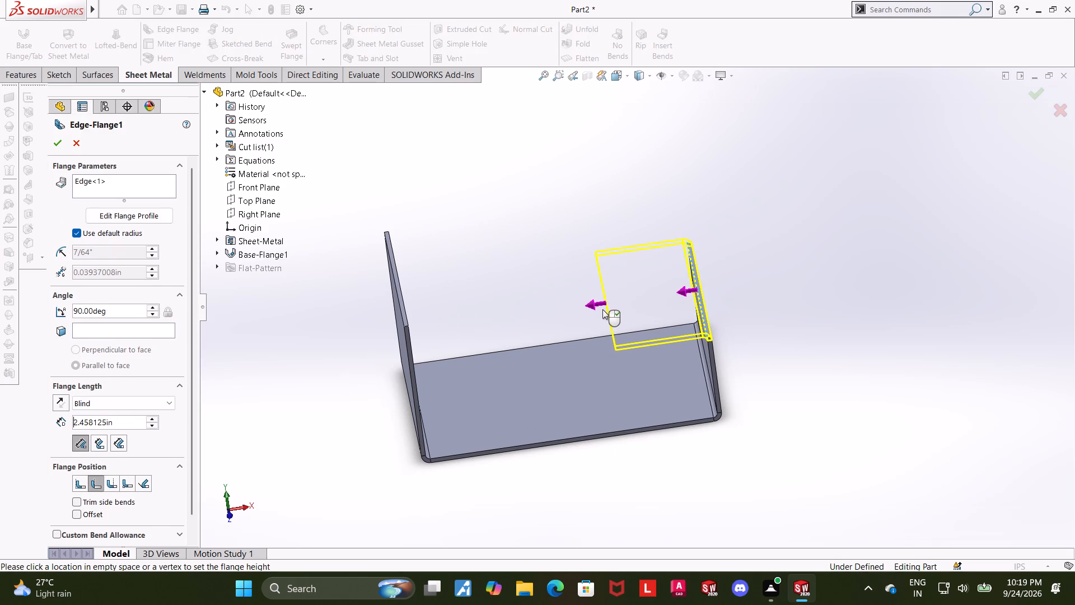
left_click(602, 309)
Open the edge flange's profile sketch and narrow it to about 0.88 in wide at the front end of the wall.
middle_click_drag(770, 267, 737, 290)
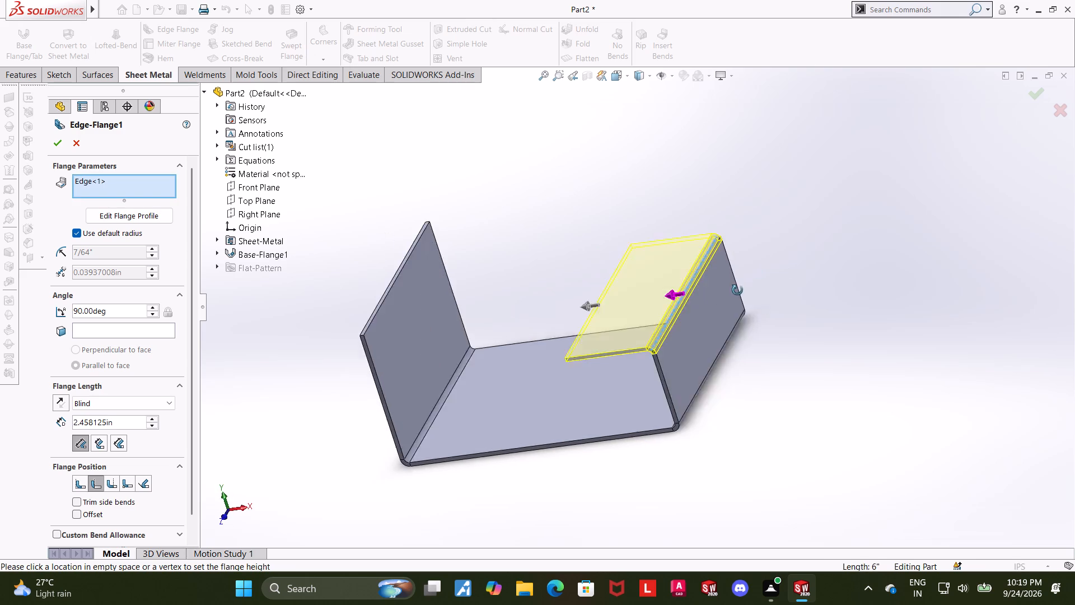
middle_click_drag(737, 290, 764, 285)
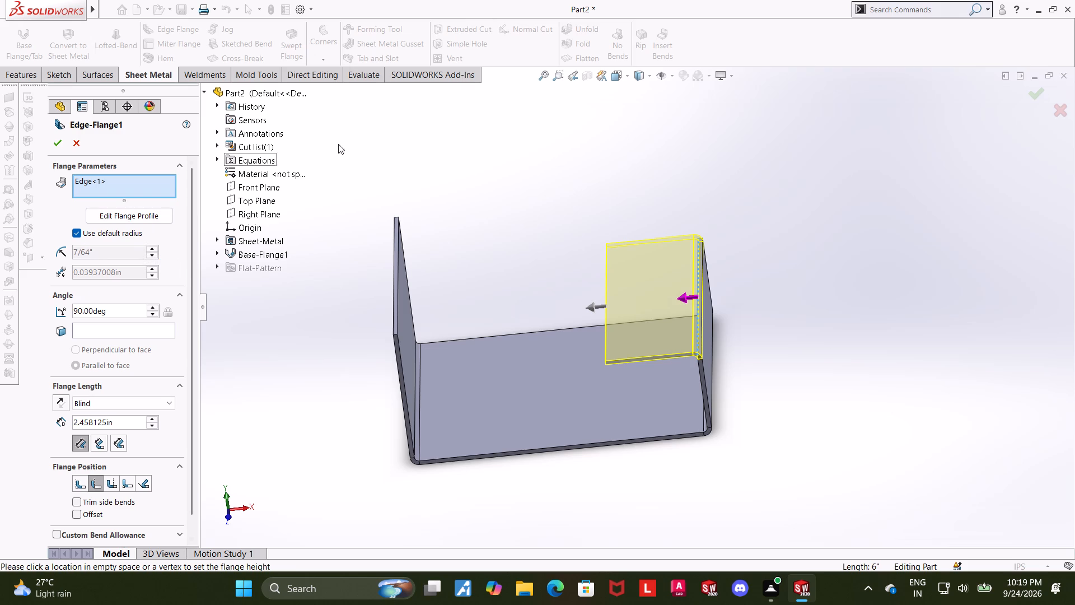
left_click(613, 74)
left_click(536, 286)
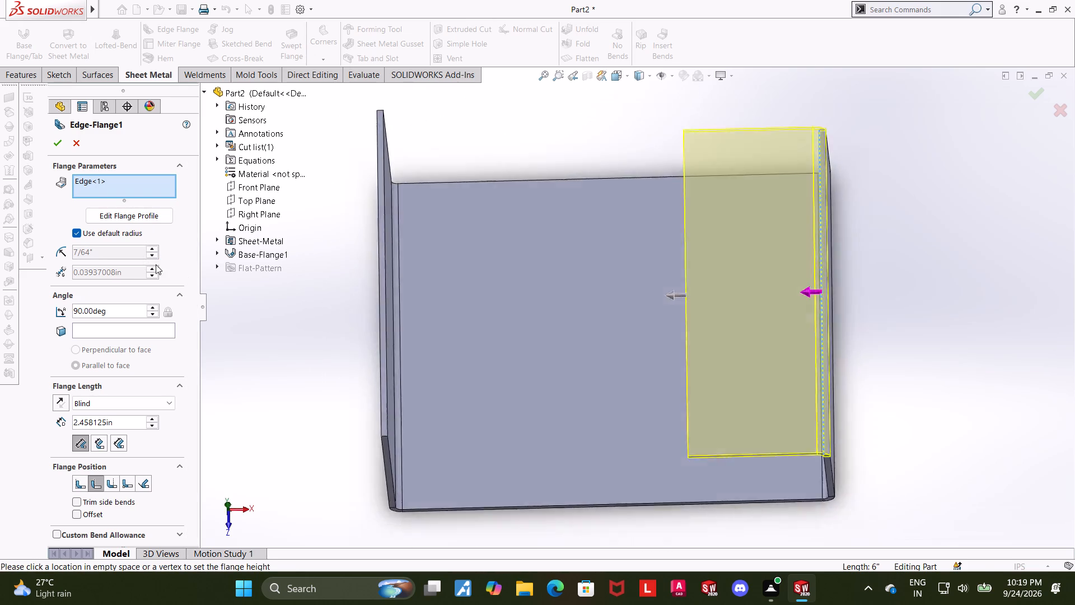
left_click(138, 216)
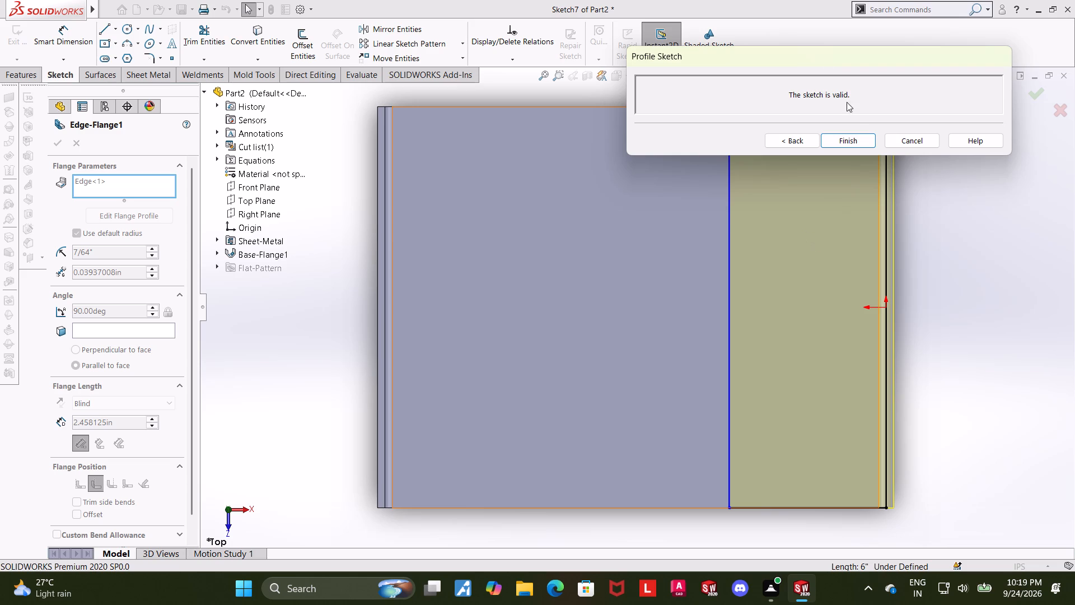
left_click_drag(828, 53, 515, 8)
left_click_drag(777, 106, 775, 449)
Dimension the flange profile's width to 1 1/4 in and return to the edge flange settings.
left_click(73, 34)
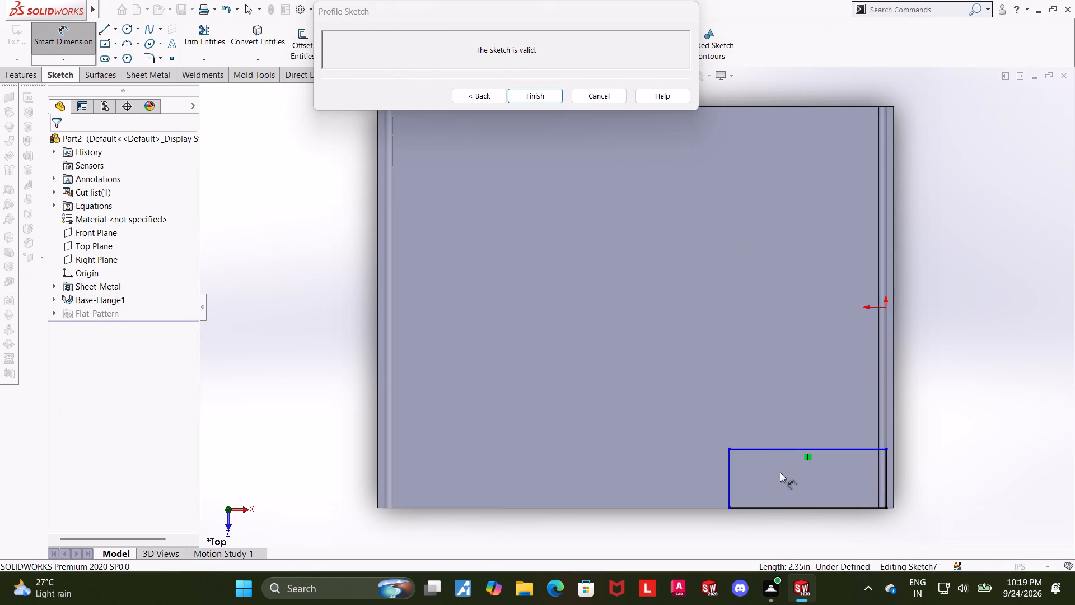
left_click(731, 479)
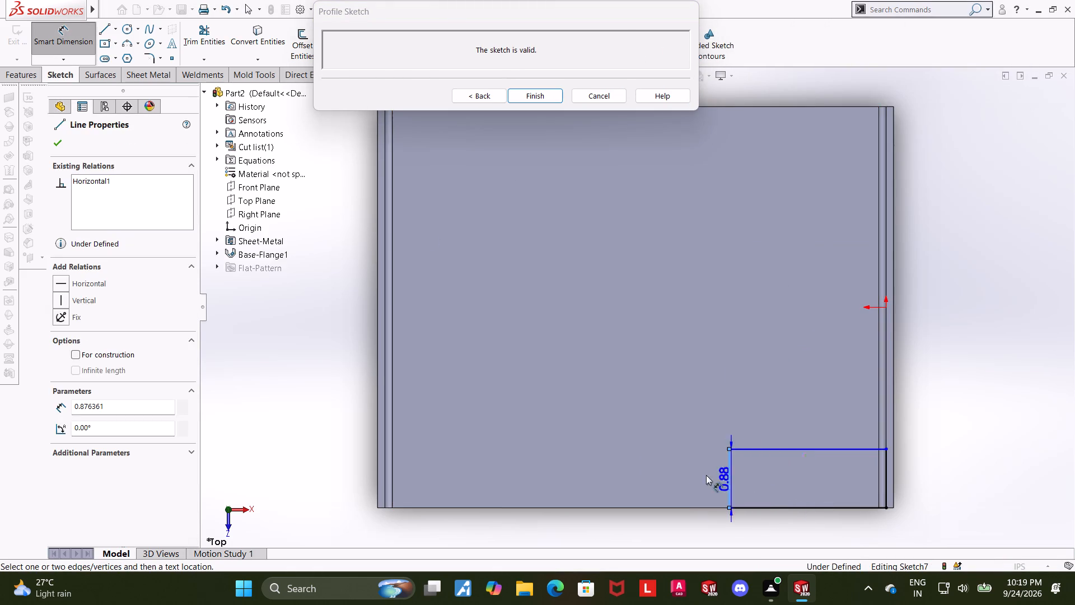
left_click(696, 473)
type("1 1/4")
key("Return")
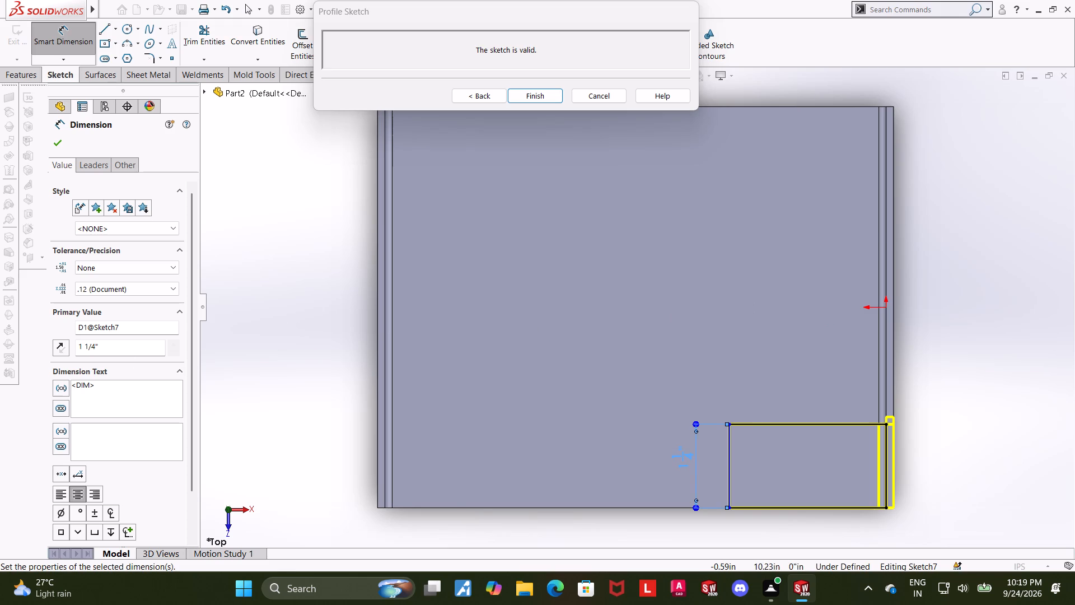
left_click_drag(195, 326, 195, 265)
left_click_drag(187, 271, 196, 233)
left_click_drag(191, 248, 195, 289)
left_click(469, 91)
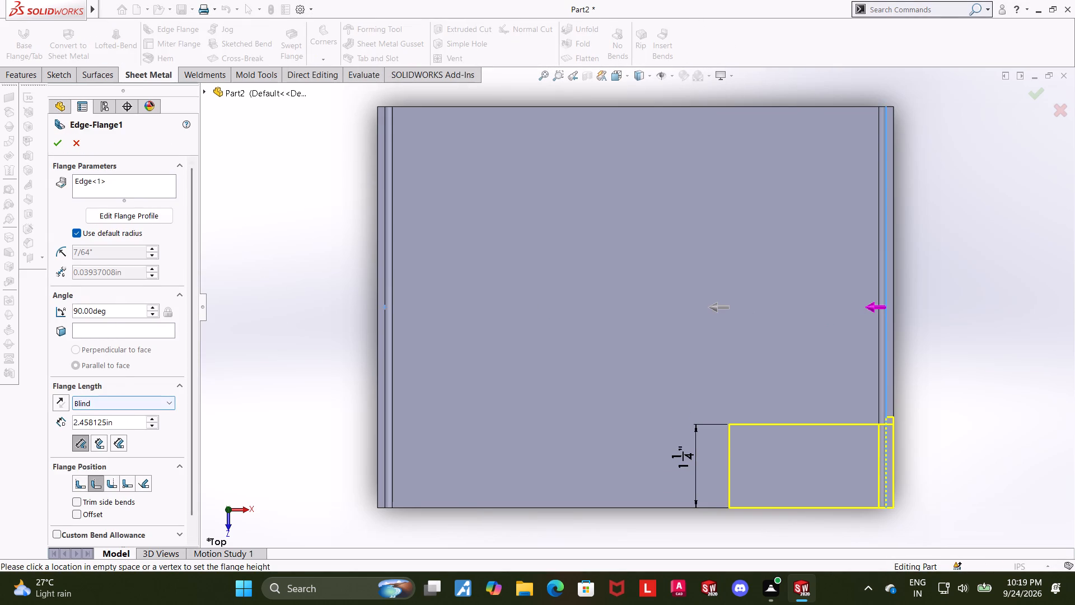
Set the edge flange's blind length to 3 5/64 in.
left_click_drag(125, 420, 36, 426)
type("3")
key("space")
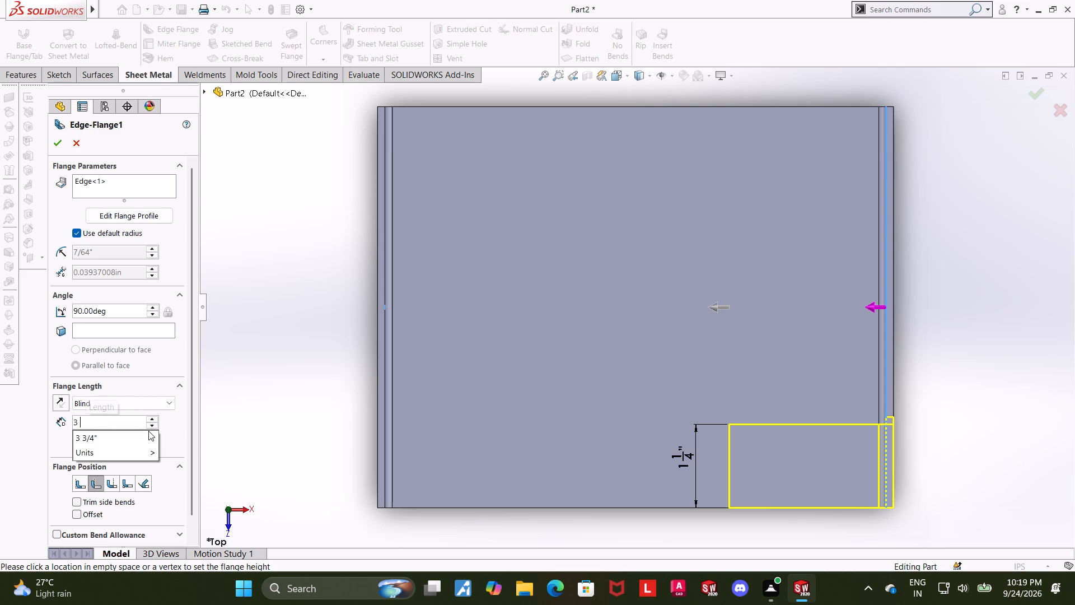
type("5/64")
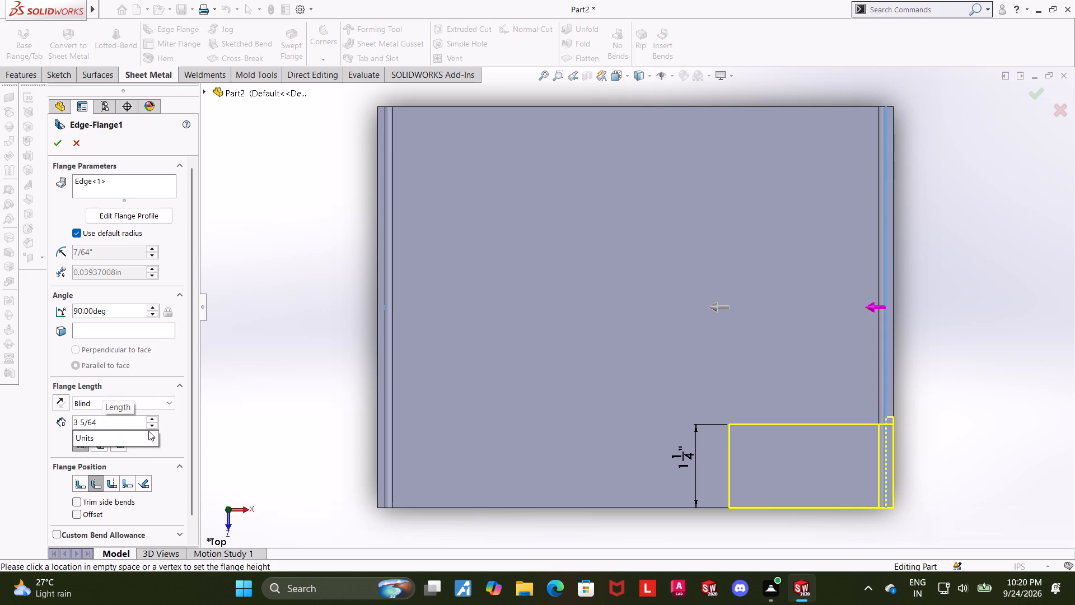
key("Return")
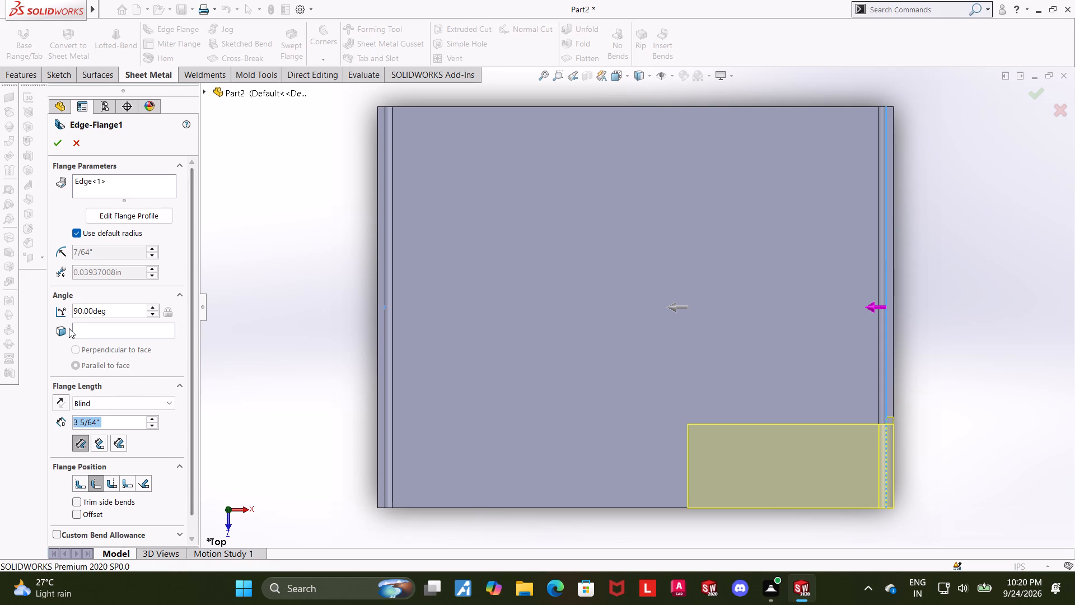
Set the edge flange's length to 1 5/8 in with the Material Inside position and complete the flange.
type("1")
key("space")
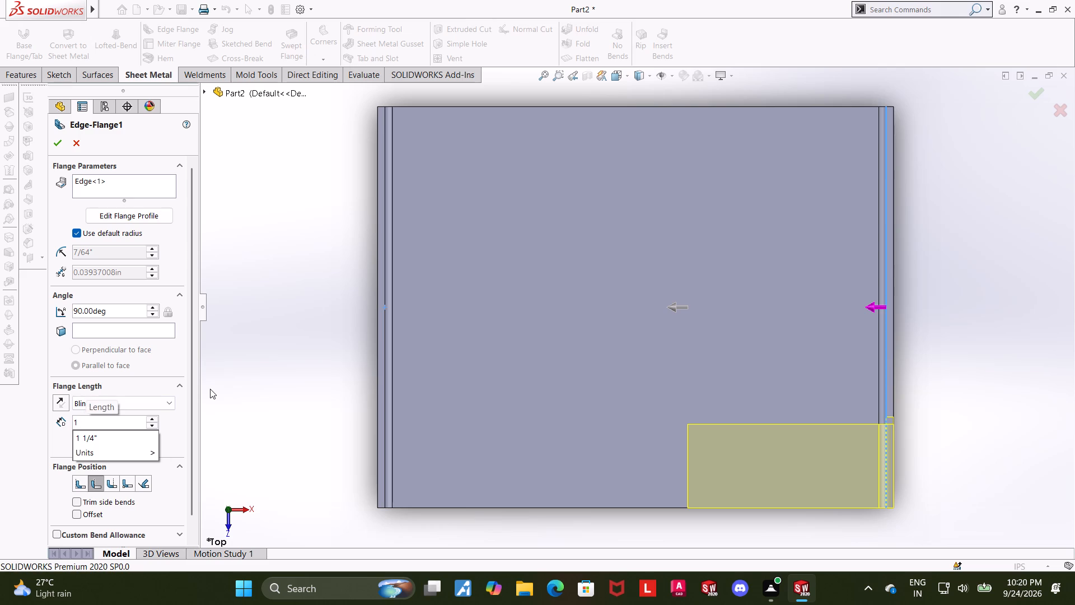
type("5/8")
key("Return")
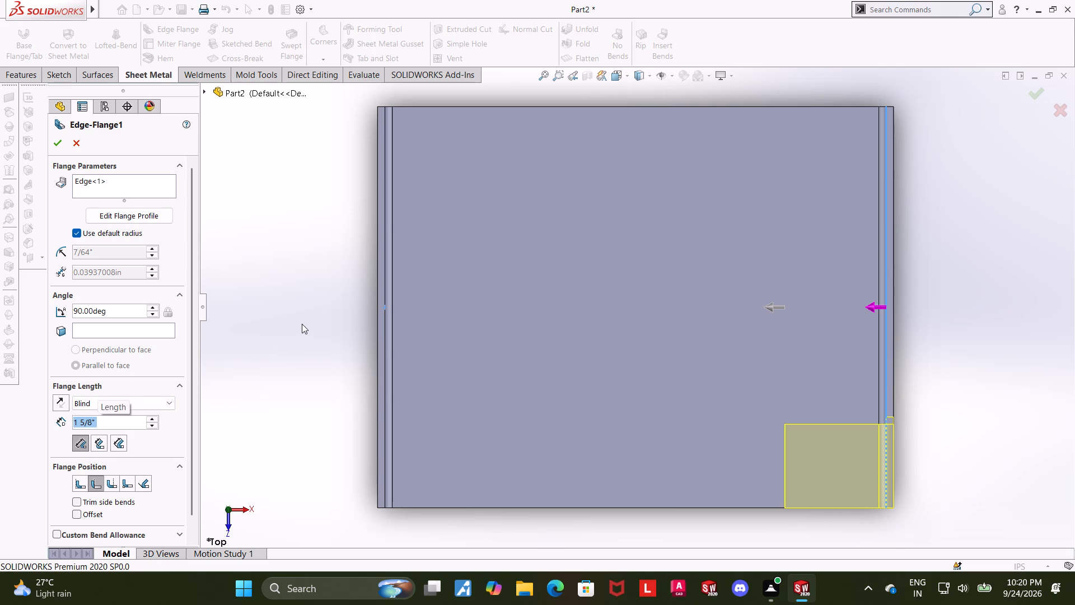
left_click(80, 478)
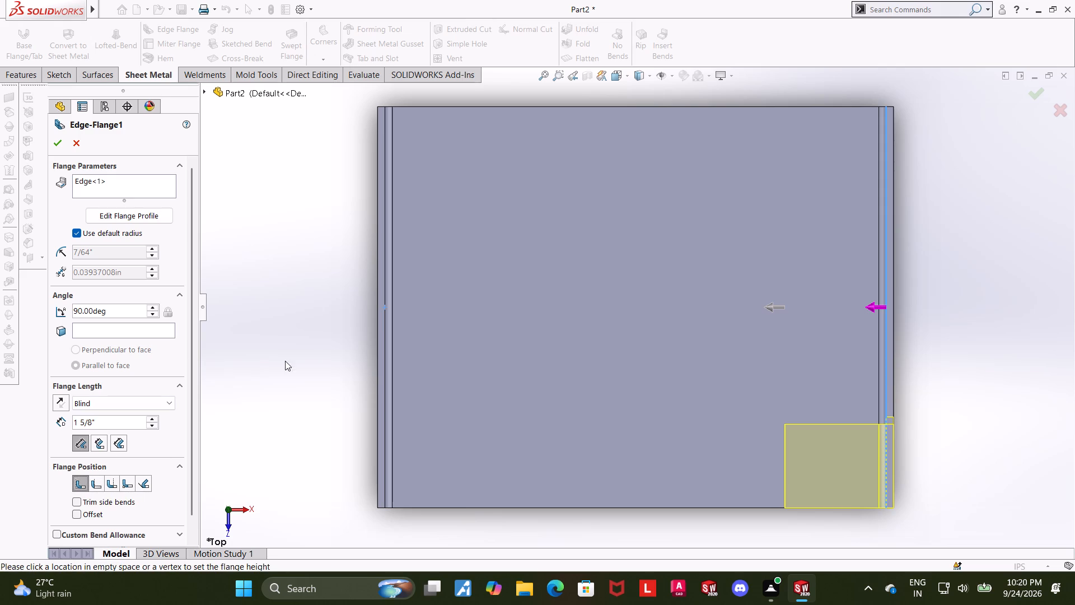
left_click(54, 143)
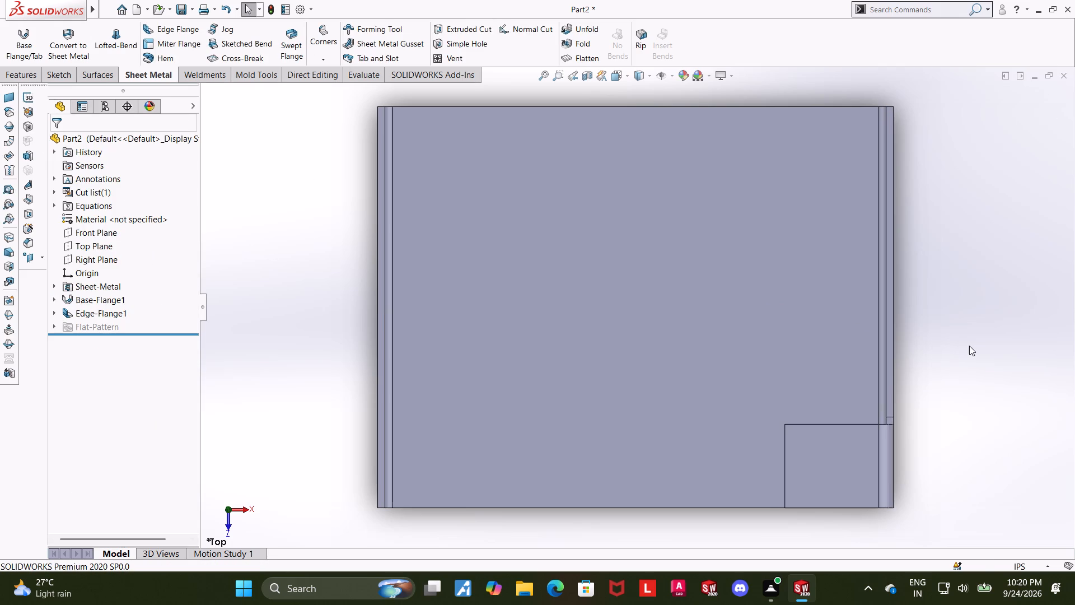
Reopen the edge flange's settings and review its position and custom relief options without changing them.
scroll(972, 346, "up", 1)
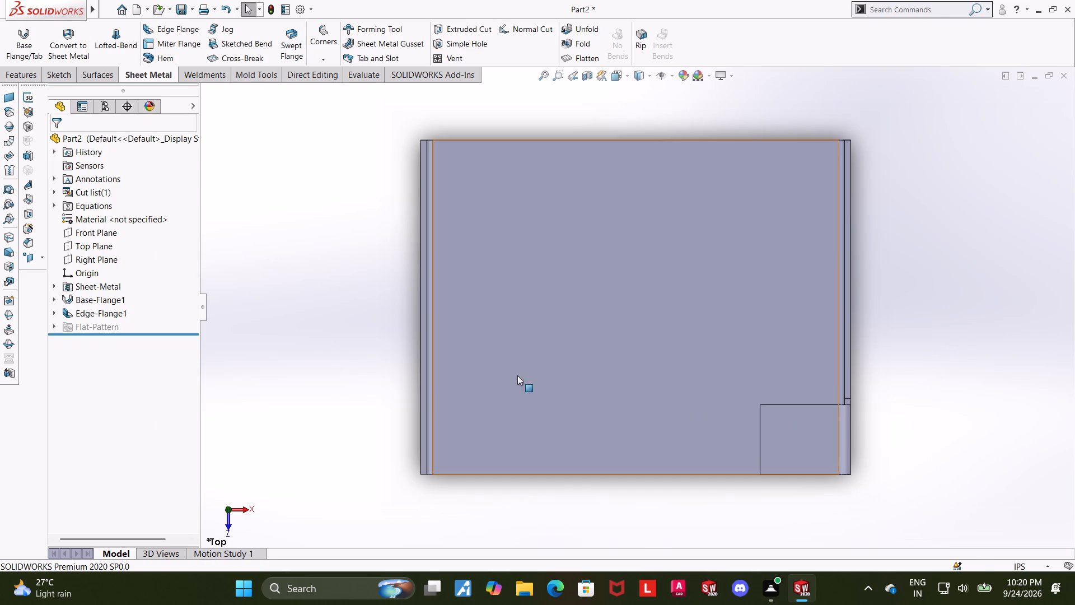
left_click(88, 312)
left_click(104, 278)
left_click_drag(191, 287, 191, 308)
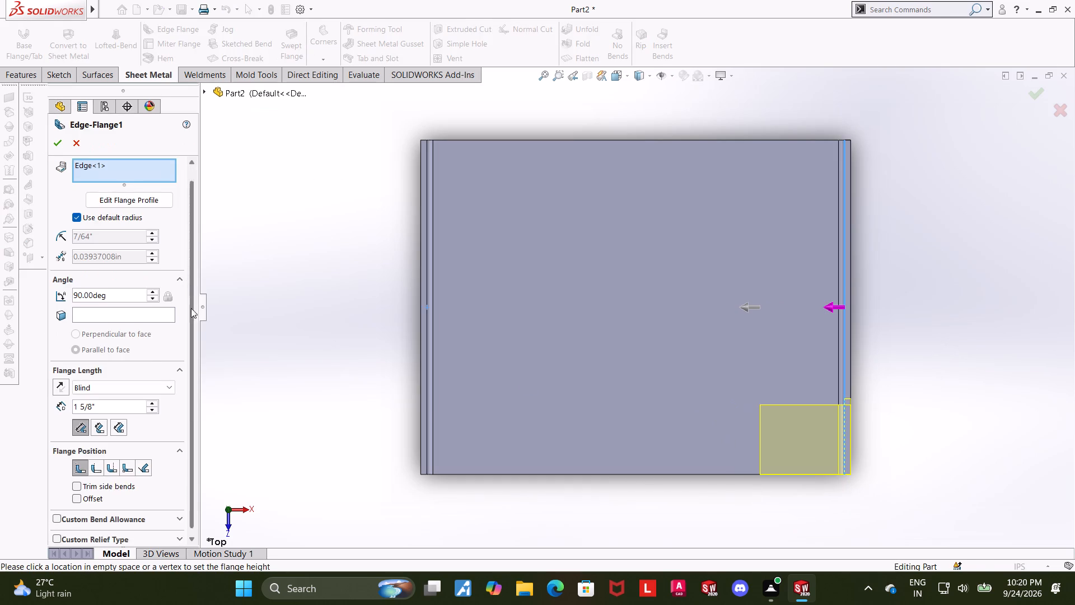
left_click_drag(191, 308, 193, 417)
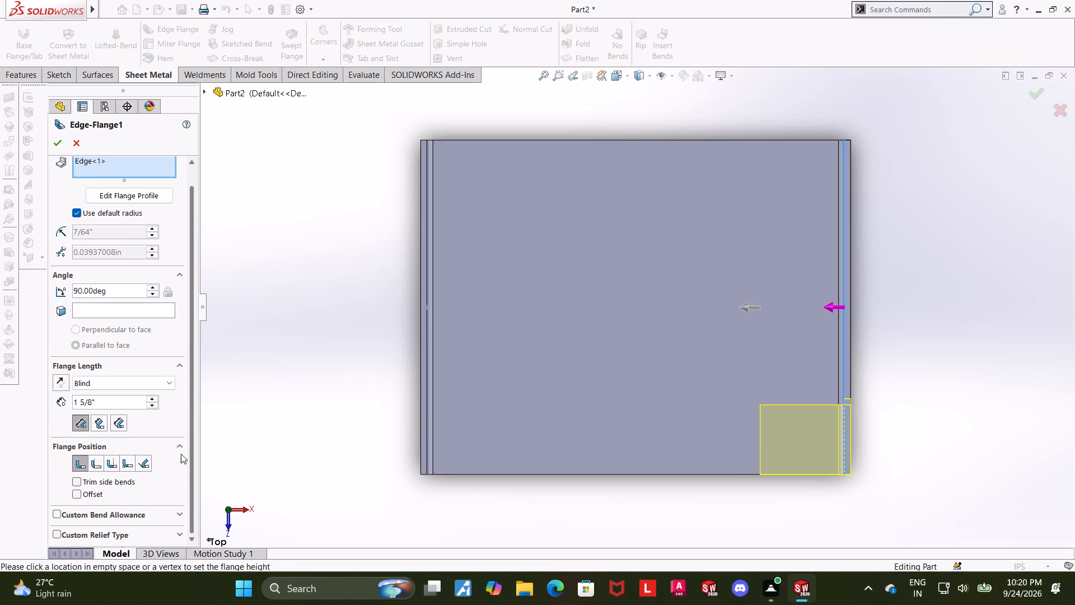
left_click(158, 531)
left_click_drag(194, 462, 195, 514)
left_click(52, 144)
left_click(908, 268)
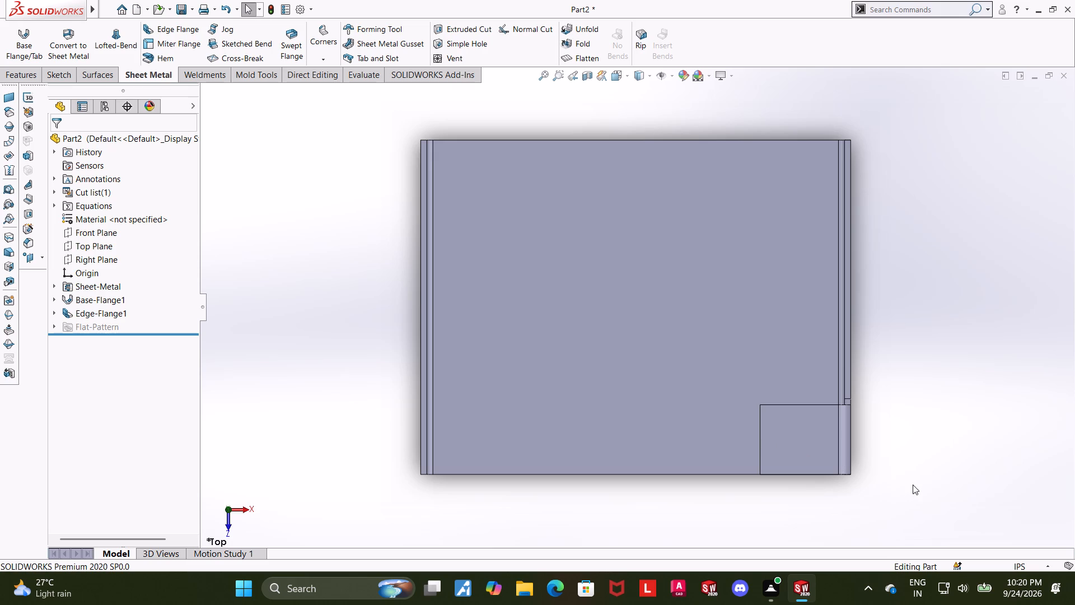
Break the two free-end corners of the edge flange with 1/4 in chamfers.
scroll(848, 483, "down", 3)
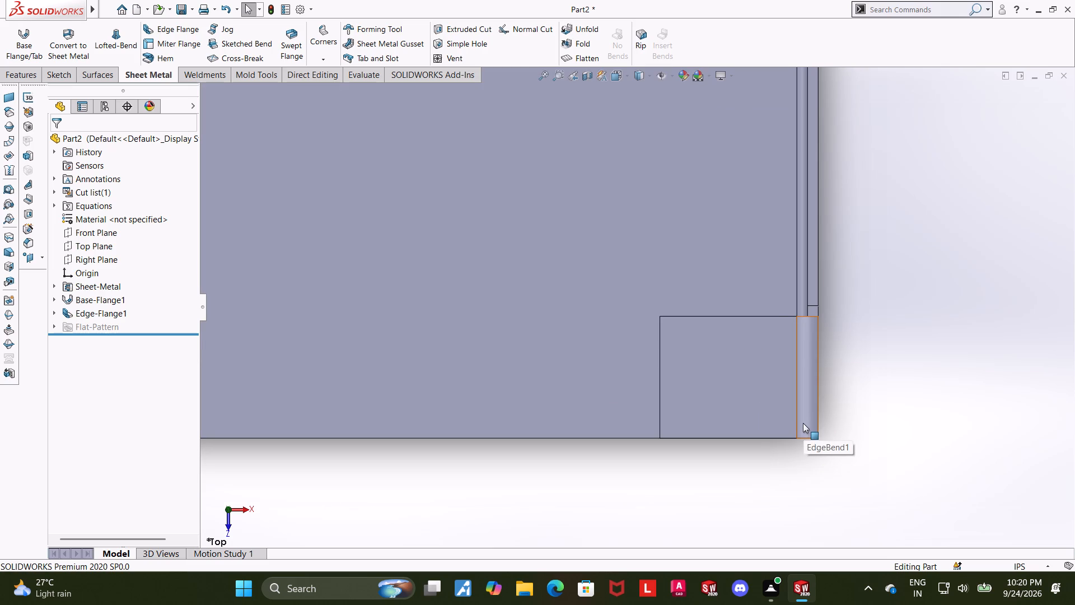
middle_click_drag(835, 483, 840, 388)
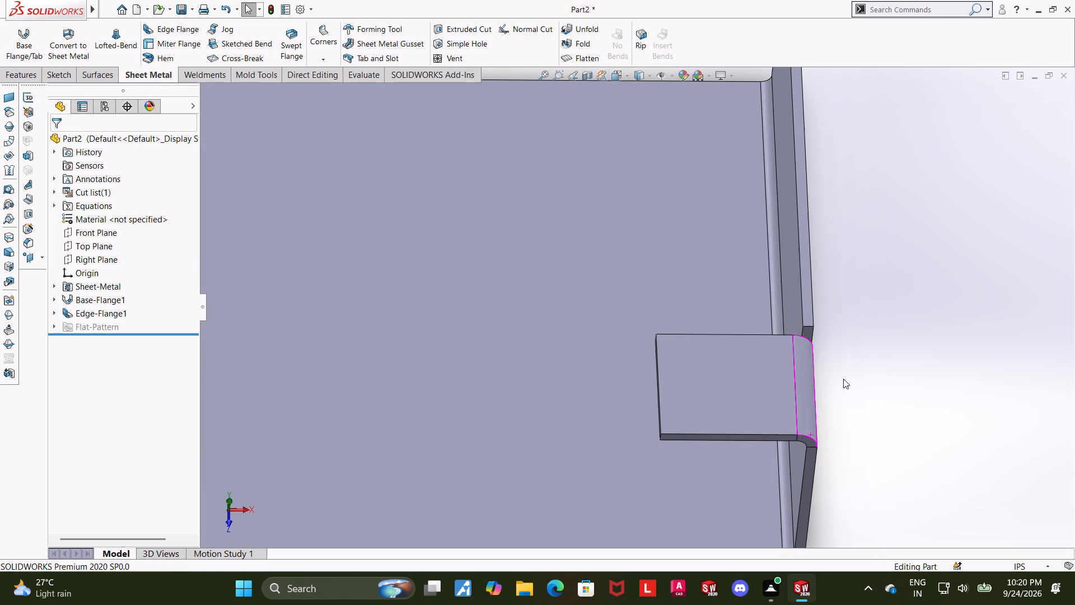
left_click(322, 58)
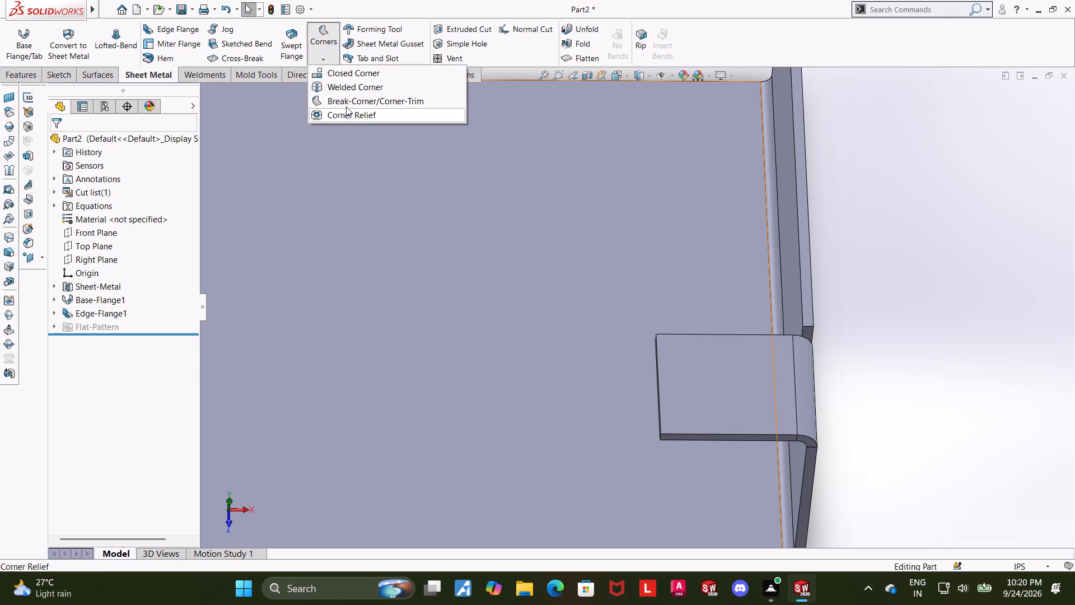
left_click(345, 102)
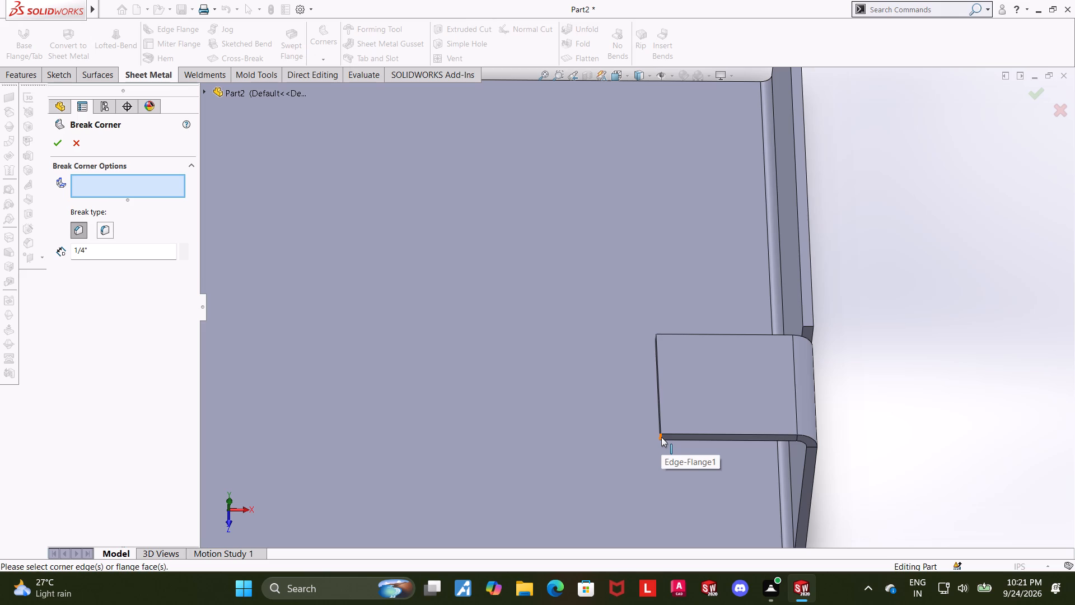
left_click(661, 437)
middle_click_drag(565, 350, 610, 422)
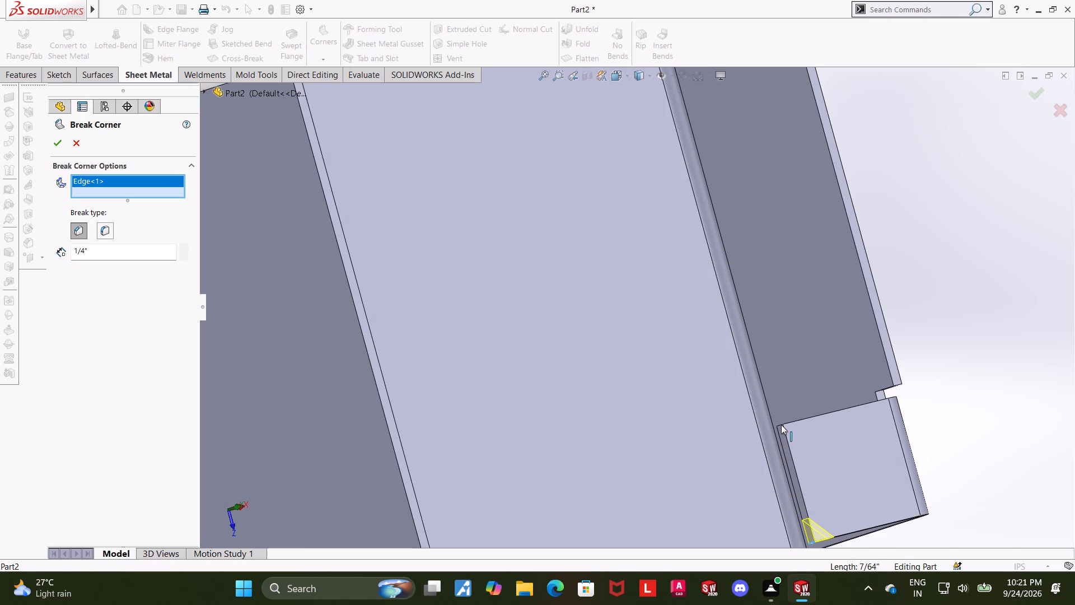
left_click(781, 425)
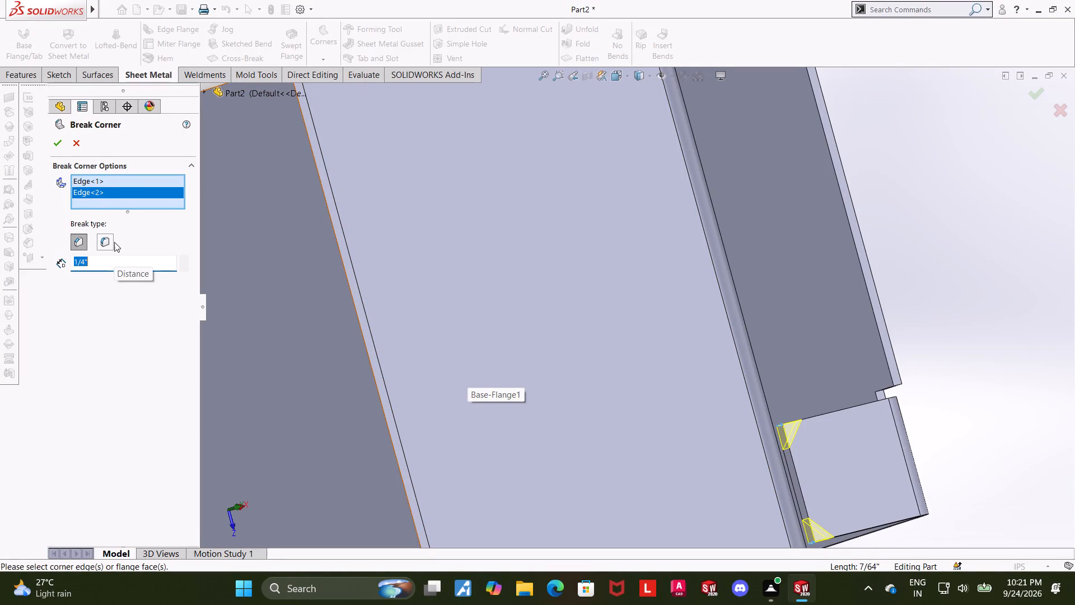
left_click(61, 144)
Edit the edge flange feature and open its profile sketch, viewed from the top.
scroll(825, 297, "up", 4)
middle_click_drag(868, 353, 849, 355)
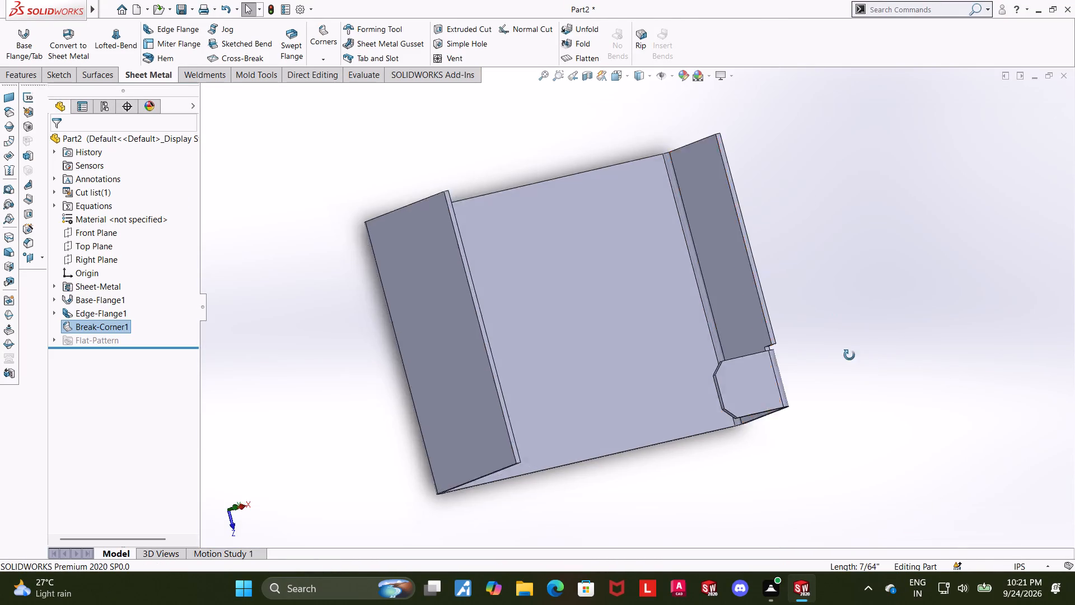
middle_click_drag(849, 355, 819, 355)
scroll(833, 356, "up", 1)
scroll(821, 352, "down", 1)
scroll(770, 369, "down", 3)
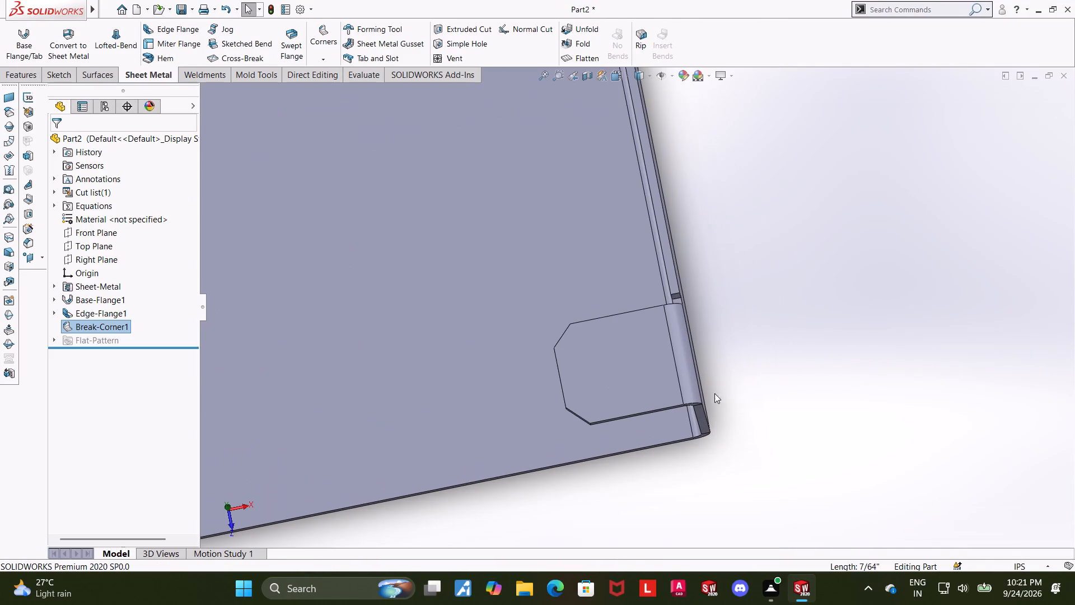
middle_click_drag(749, 375, 740, 391)
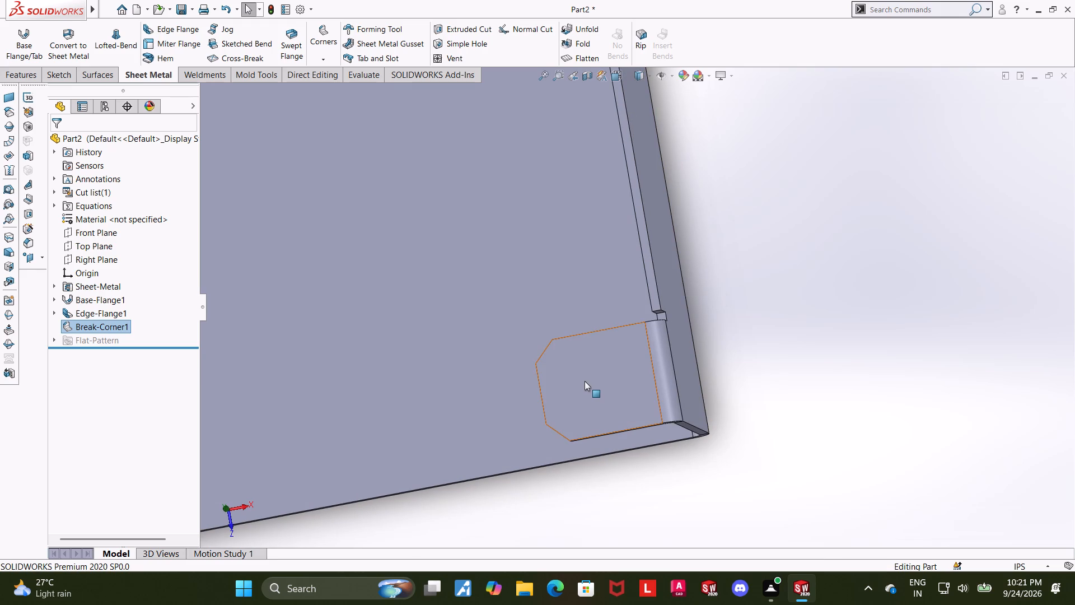
left_click(67, 314)
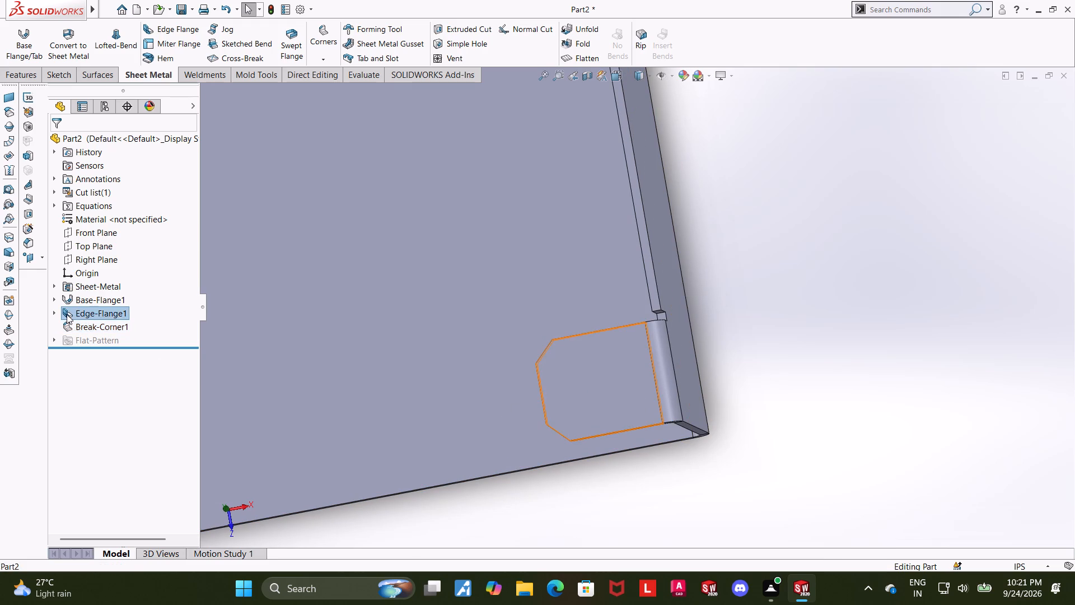
left_click(79, 285)
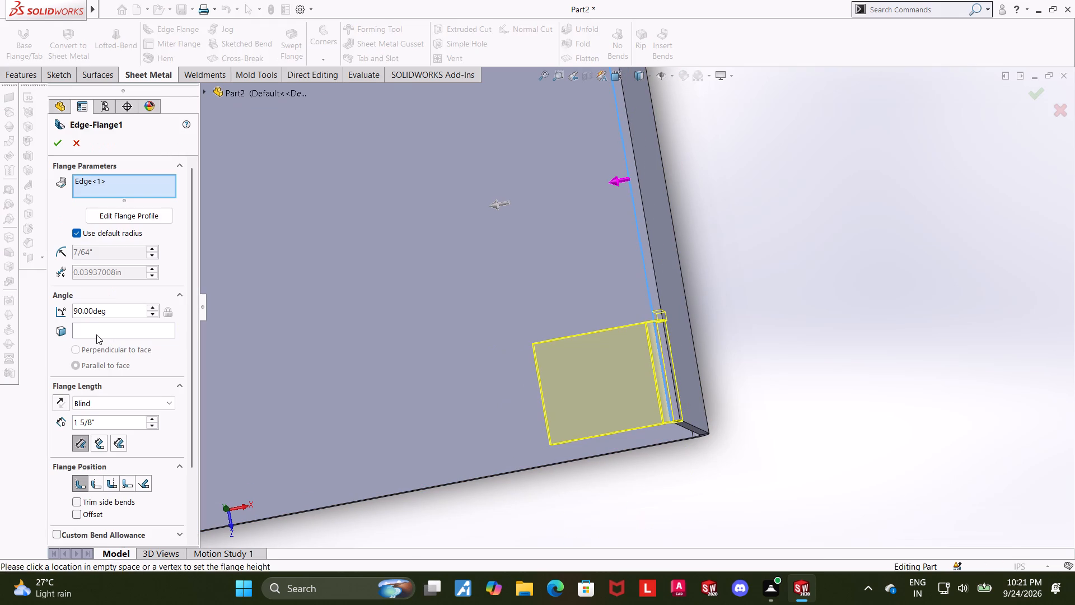
left_click(614, 77)
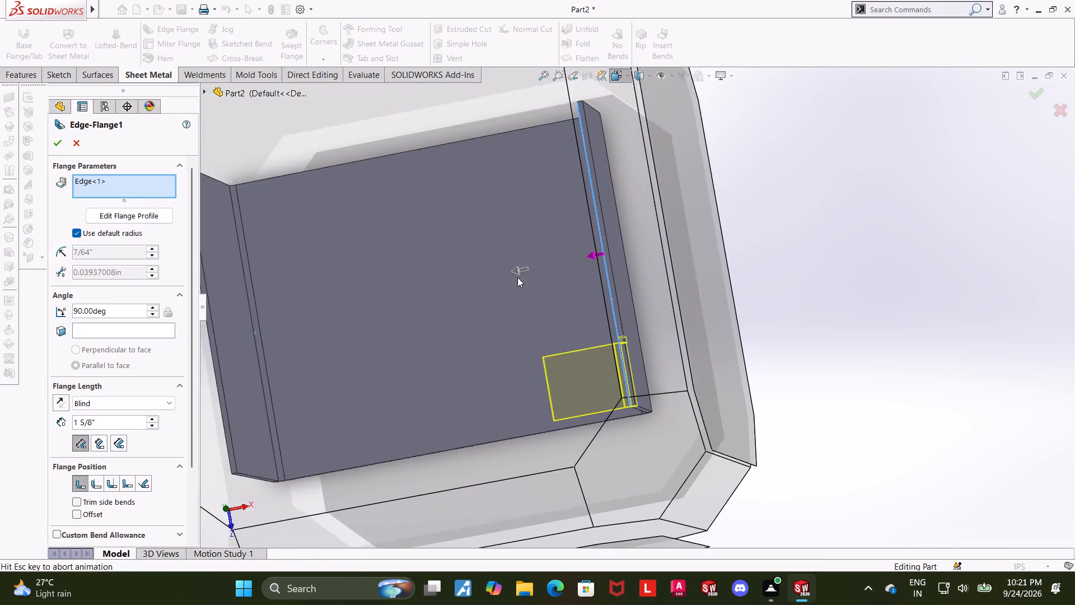
left_click(517, 315)
left_click(132, 217)
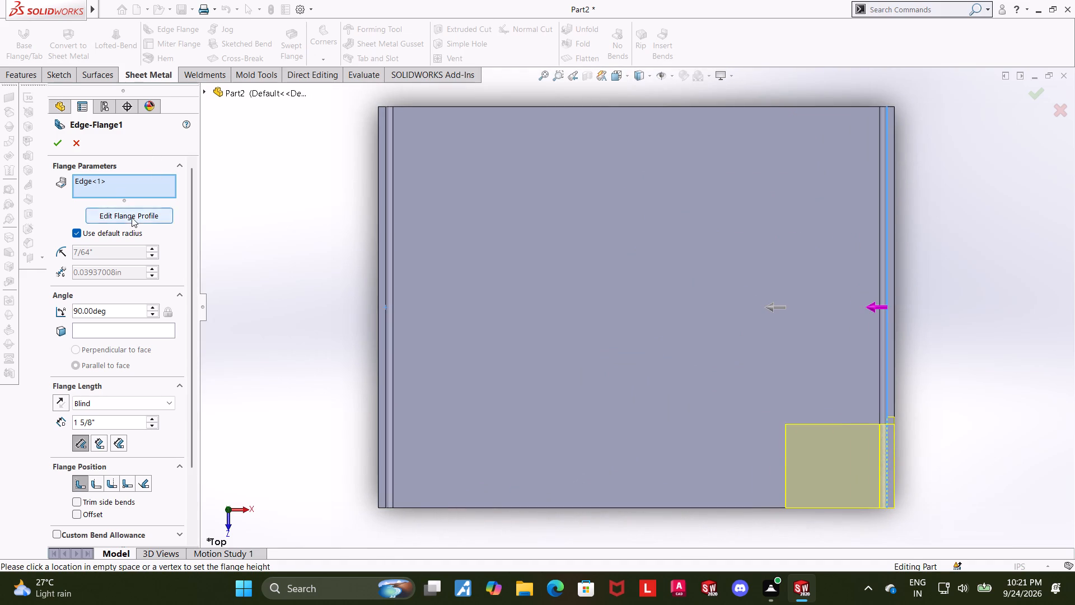
Sketch a circle of about 0.32 in radius inside the flange profile for a hole.
left_click(128, 30)
scroll(896, 464, "down", 2)
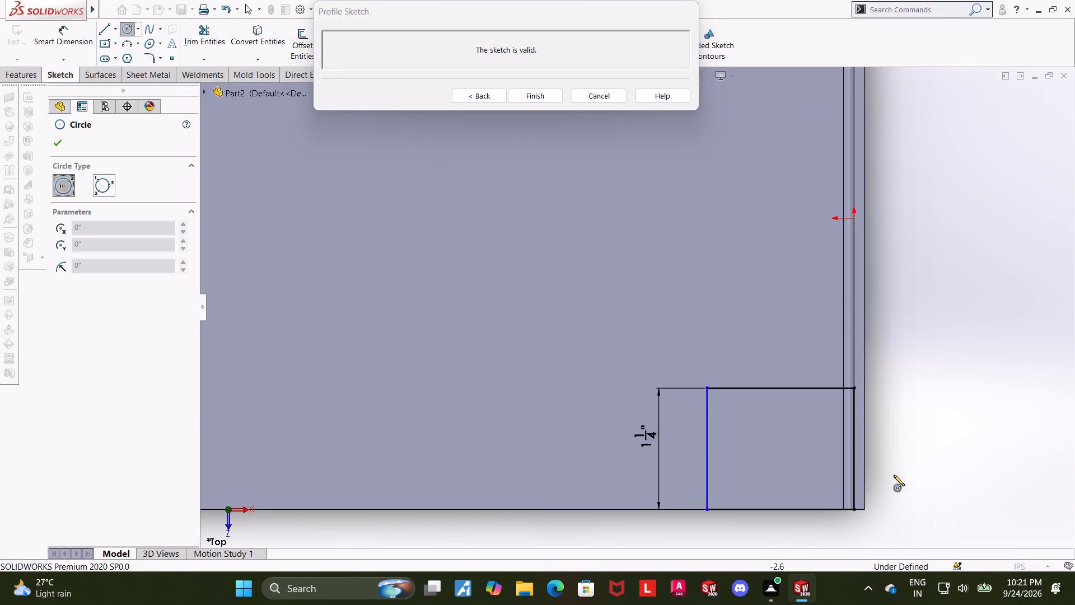
scroll(757, 446, "down", 2)
left_click(749, 437)
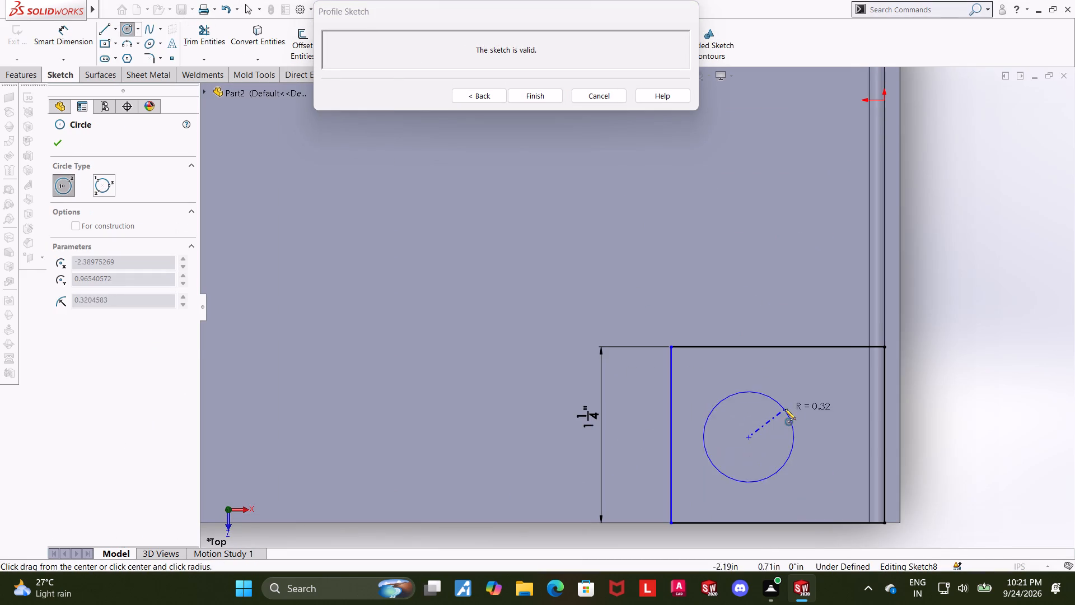
left_click(785, 409)
key("Escape")
Dimension the circle's centre 3/4 in from the flange profile's free-end edge.
left_click(64, 31)
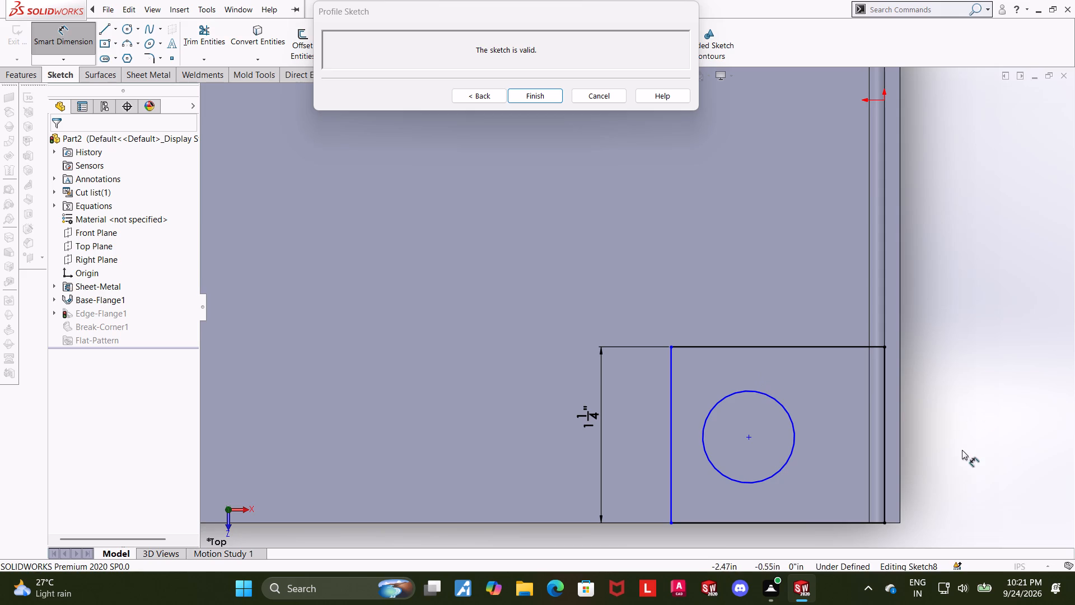
left_click(747, 438)
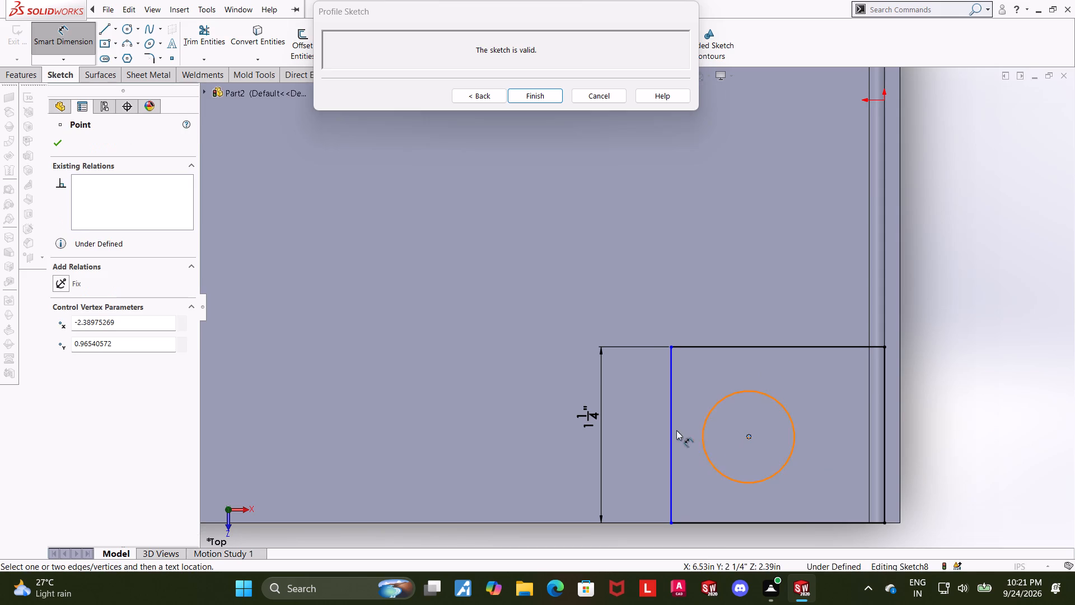
left_click(671, 428)
scroll(689, 464, "up", 3)
left_click(680, 460)
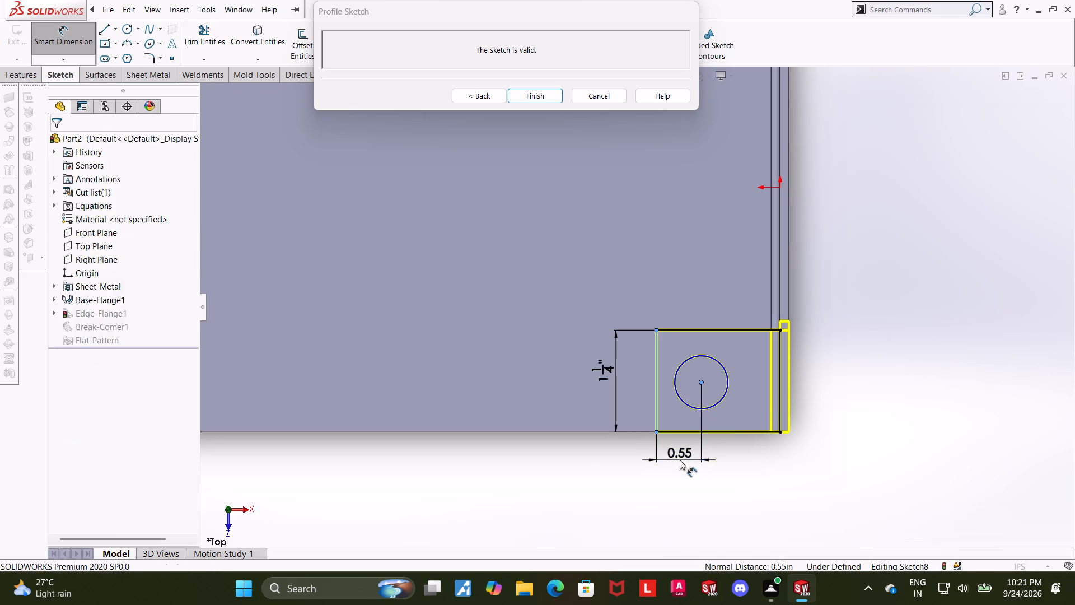
type("3/4")
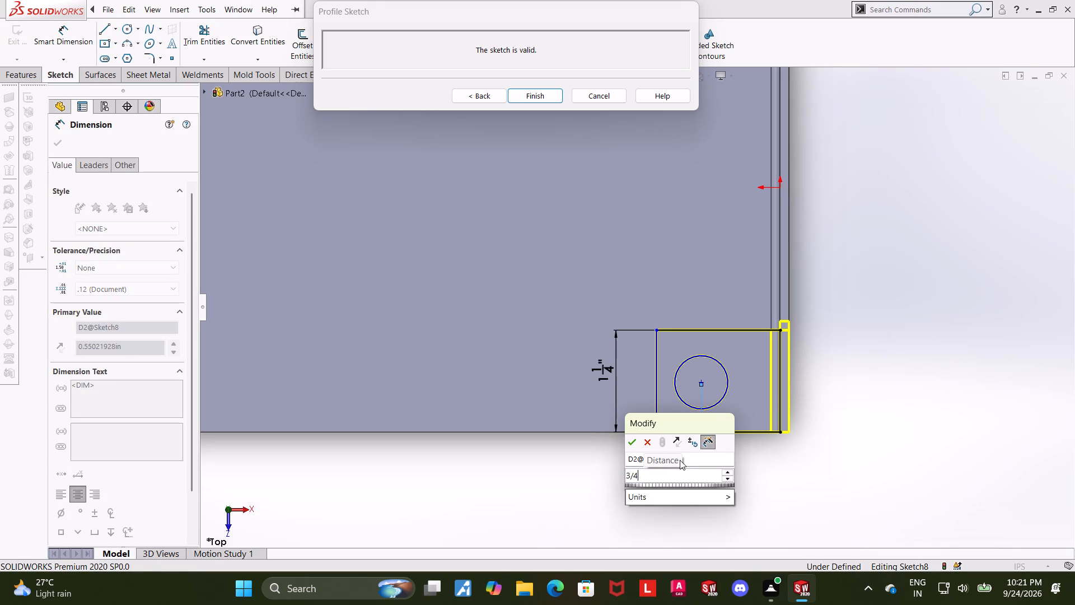
key("Return")
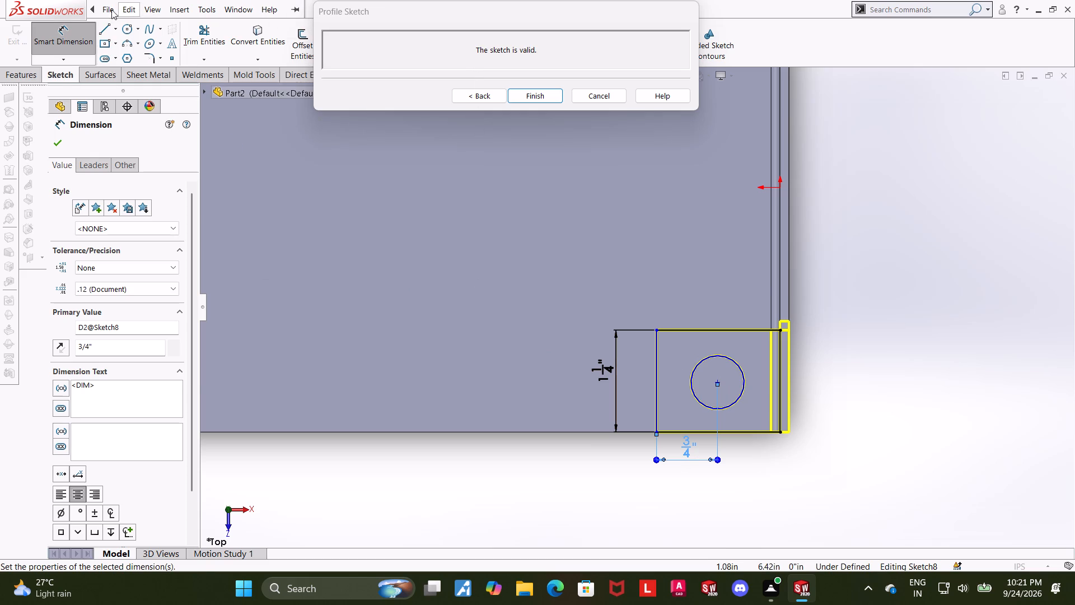
Dimension the circle's diameter to 3/8 in.
left_click(735, 376)
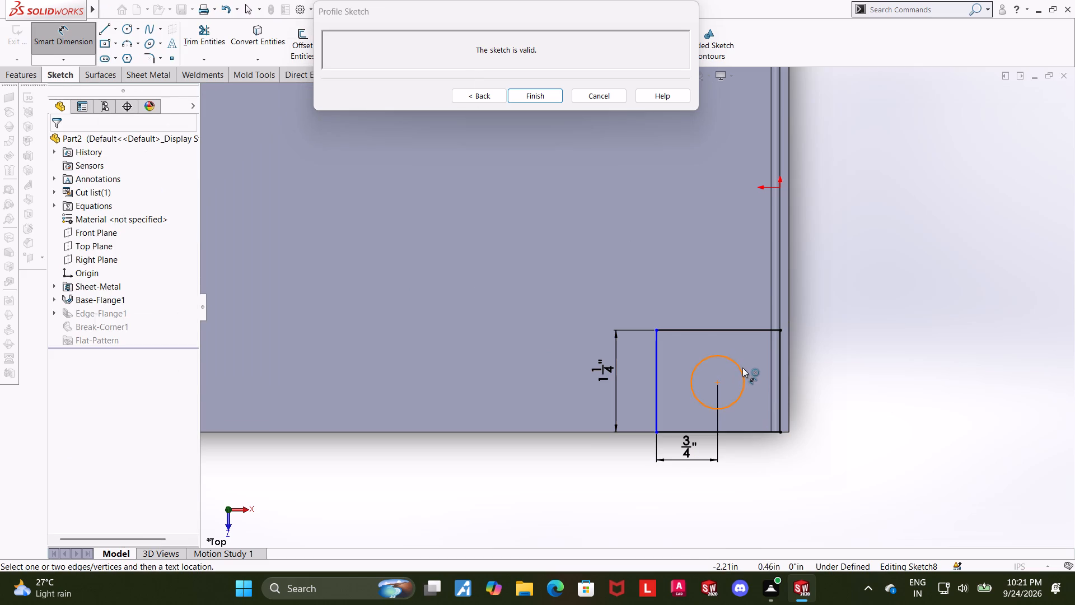
left_click(742, 367)
left_click(823, 367)
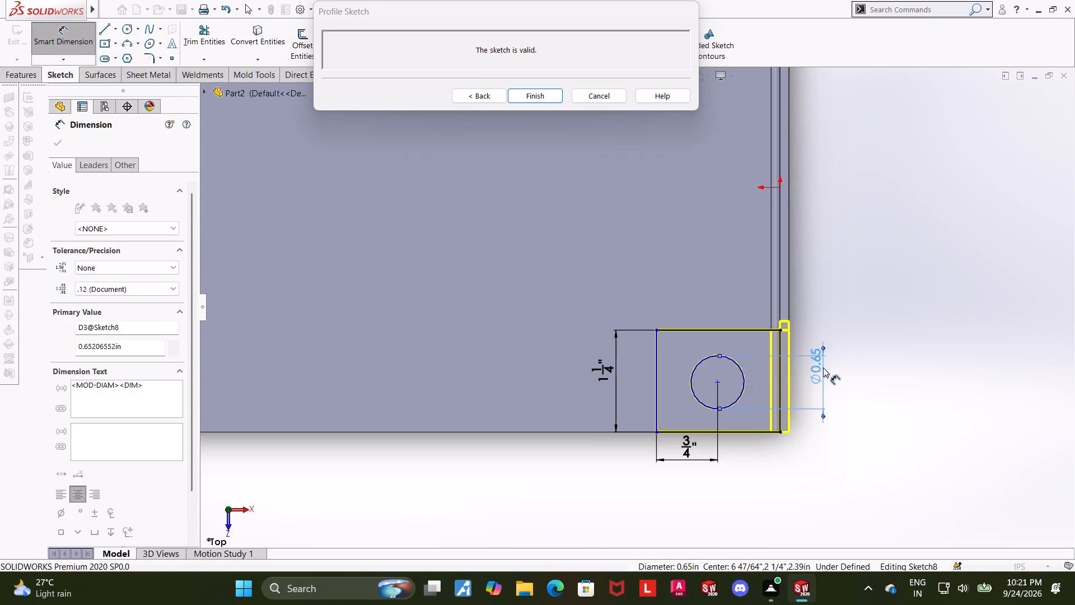
type("3/8")
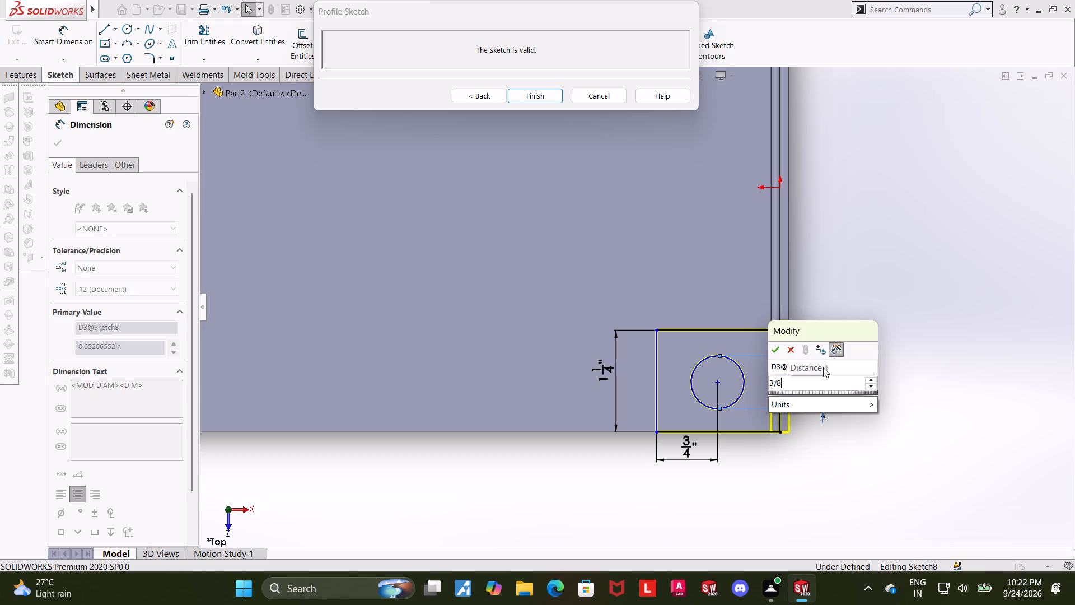
key("Return")
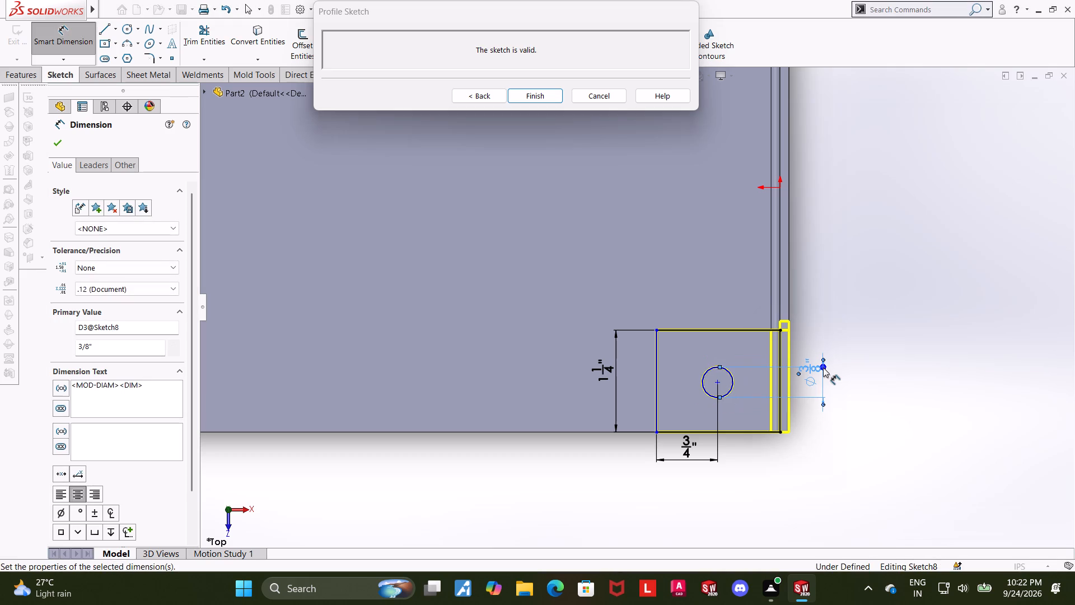
Finish the edited flange profile sketch to apply the hole to the edge flange.
left_click(521, 95)
middle_click_drag(892, 357, 892, 274)
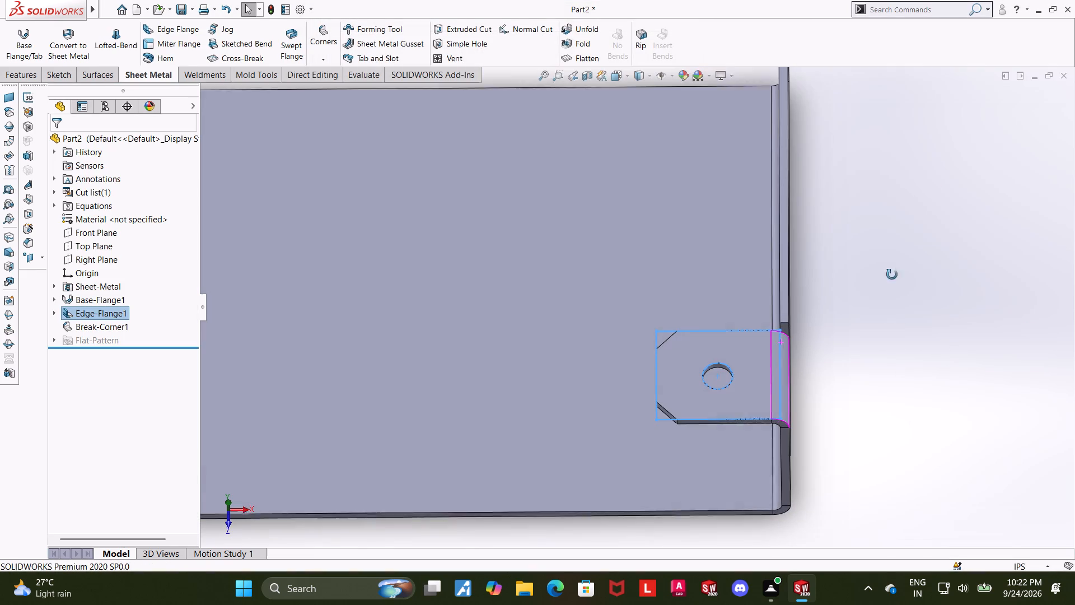
middle_click_drag(892, 274, 892, 274)
left_click(903, 351)
Mirror the edge flange feature about the Front Plane.
middle_click(896, 364)
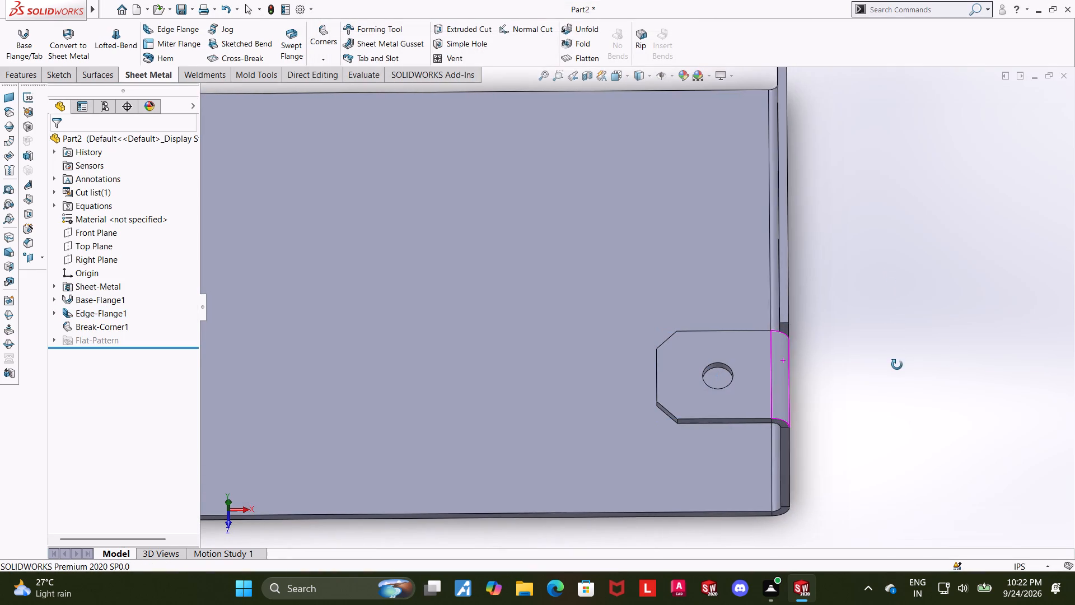
middle_click_drag(899, 369, 888, 342)
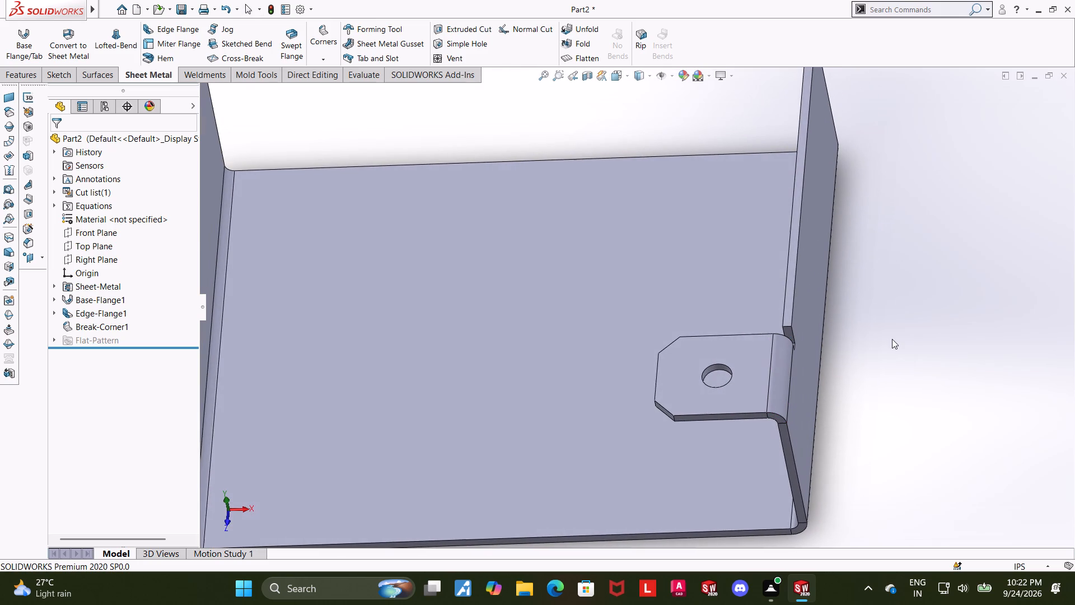
left_click(894, 339)
scroll(898, 346, "up", 3)
scroll(793, 230, "down", 1)
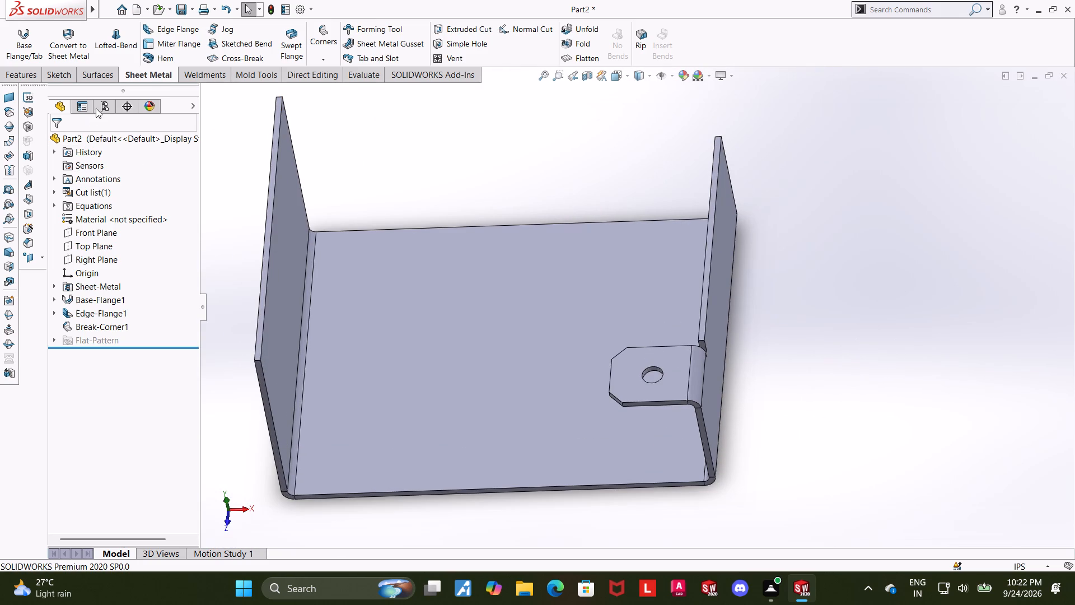
left_click(29, 74)
left_click(518, 61)
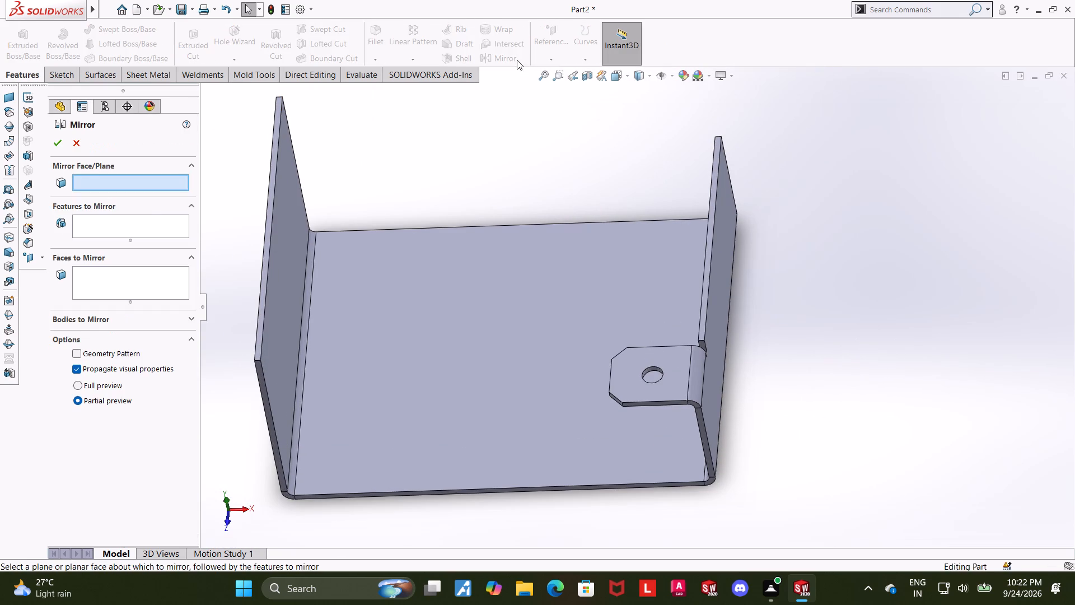
left_click(206, 85)
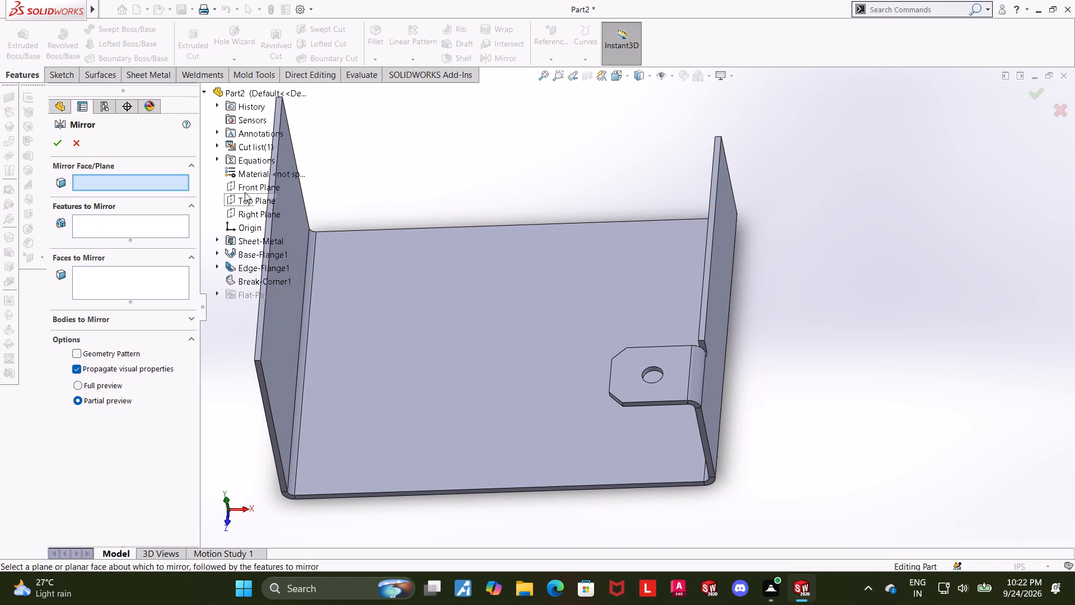
left_click(245, 191)
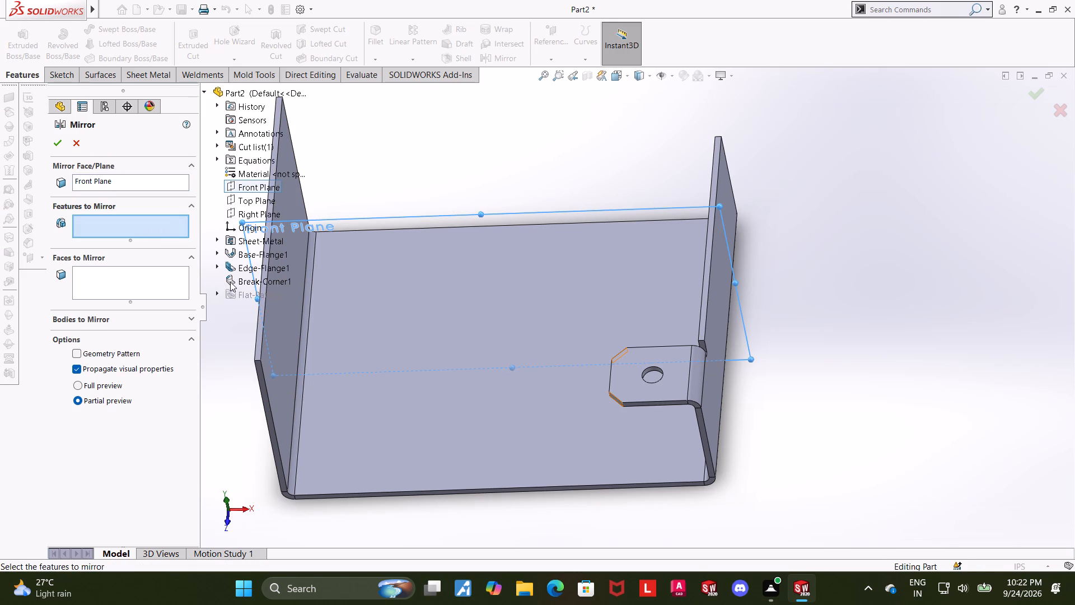
left_click(233, 269)
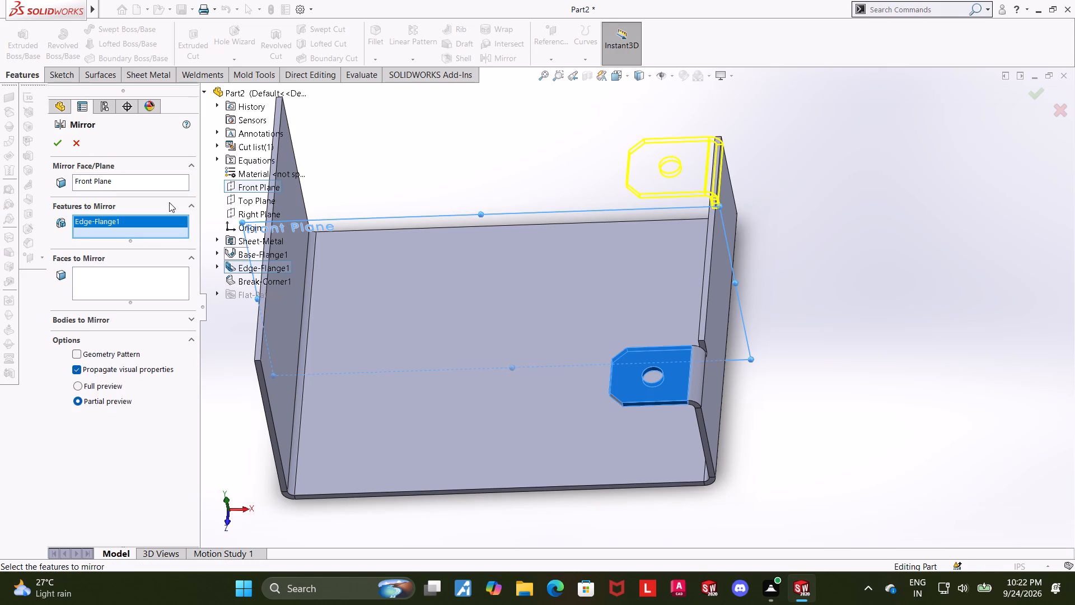
left_click(50, 143)
left_click(796, 258)
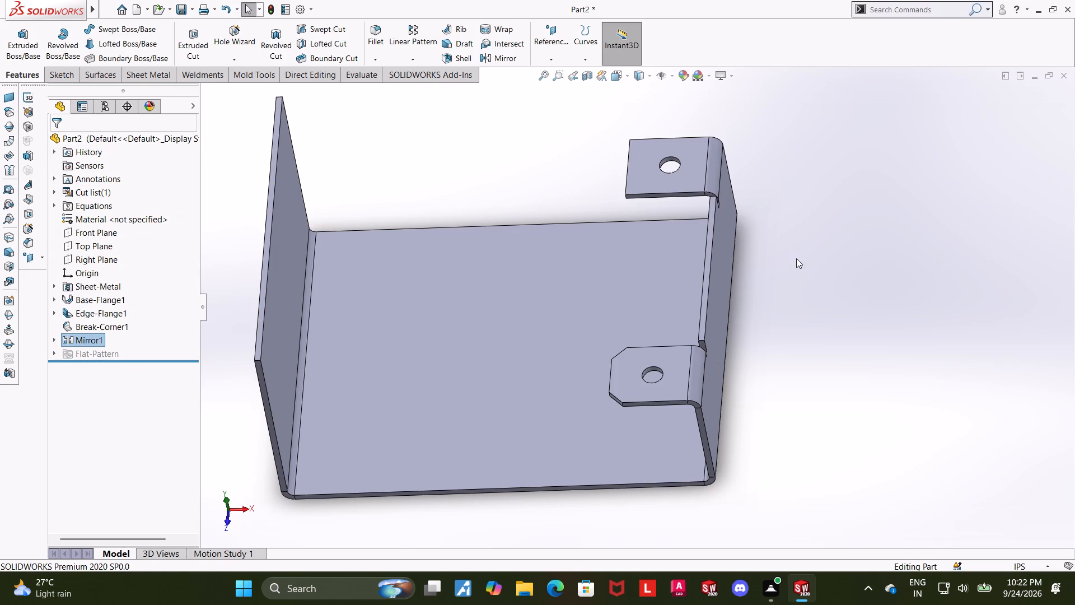
Chamfer the free corners of the mirrored flange by 1/4 in with Break Corner, using its flat face.
middle_click_drag(445, 203, 452, 204)
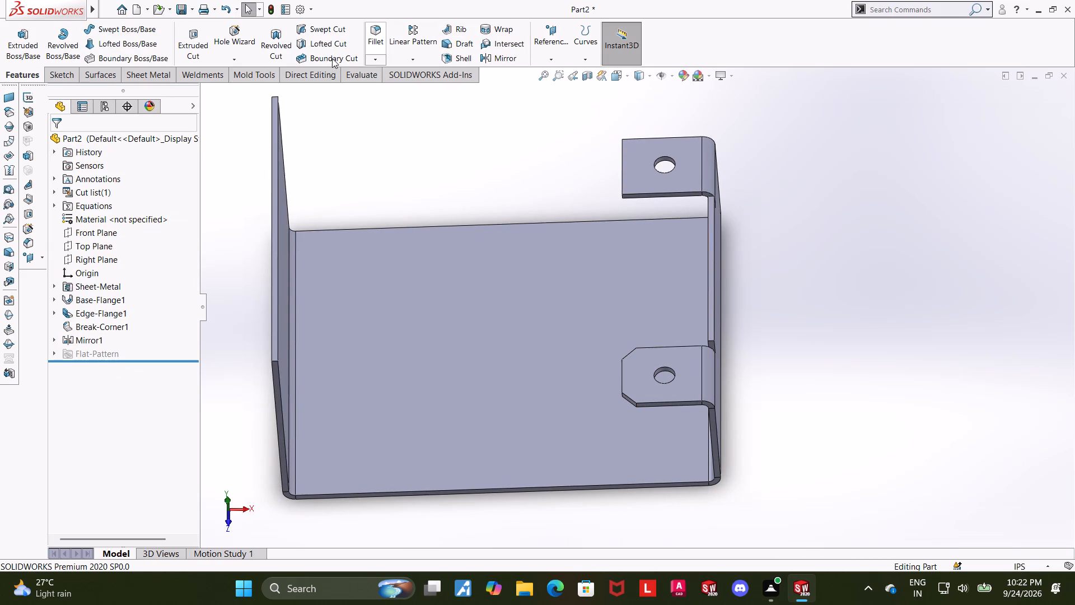
left_click(152, 74)
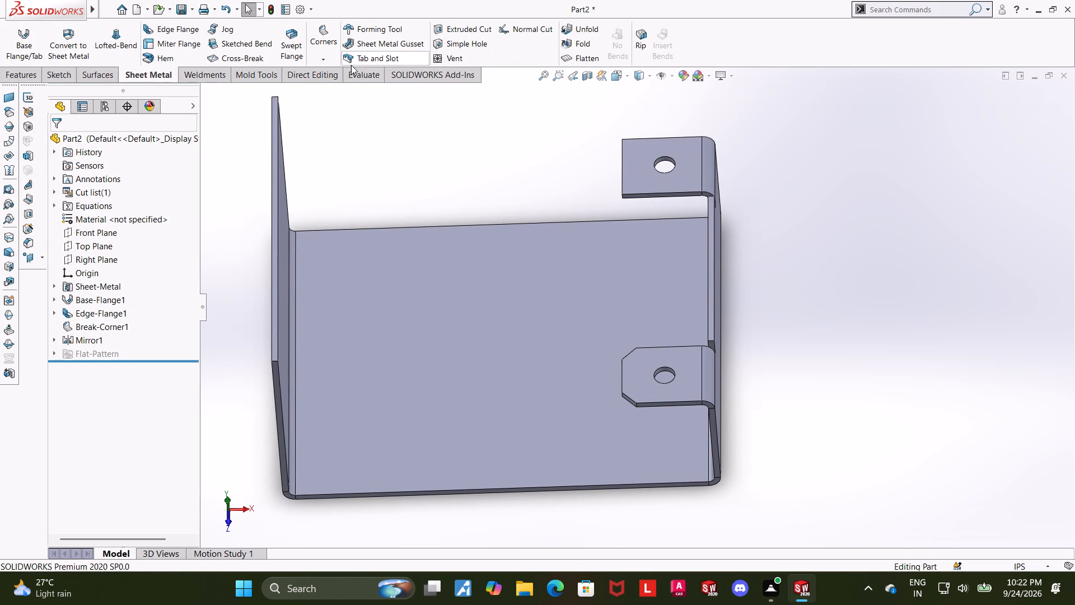
left_click(322, 63)
left_click(340, 101)
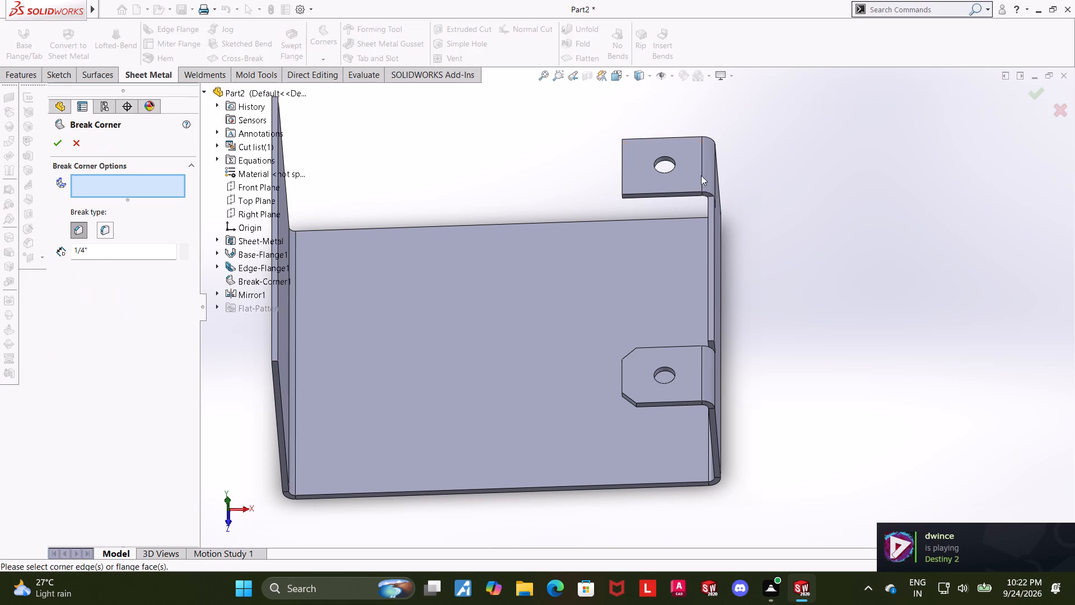
left_click(681, 171)
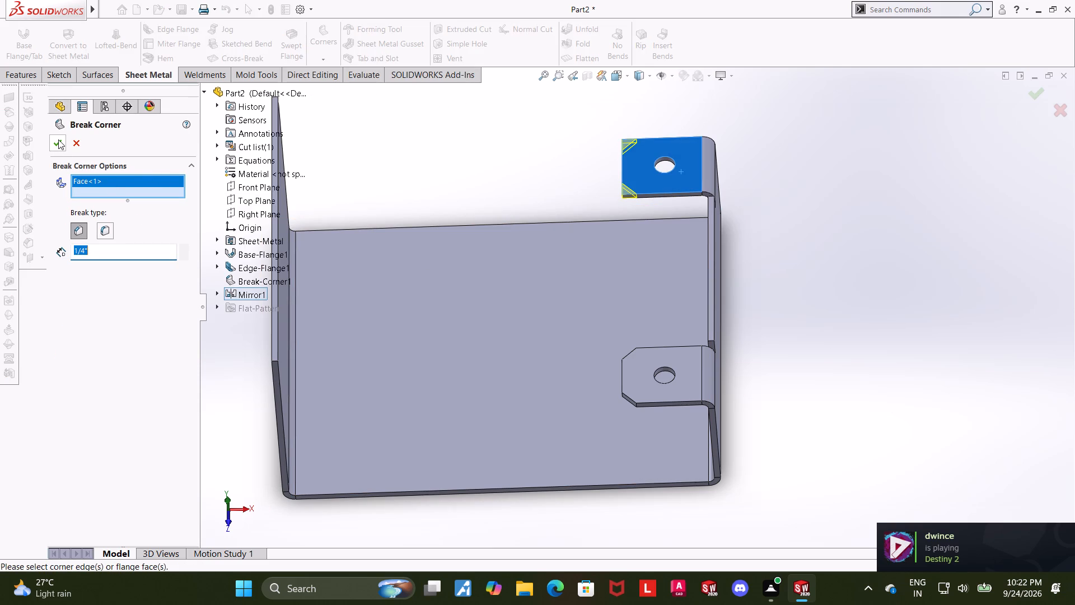
left_click(58, 139)
left_click(861, 245)
Start a sheet metal gusset between the plain side wall's inner face and the base, offset 3 in along the bend.
middle_click_drag(829, 241, 830, 248)
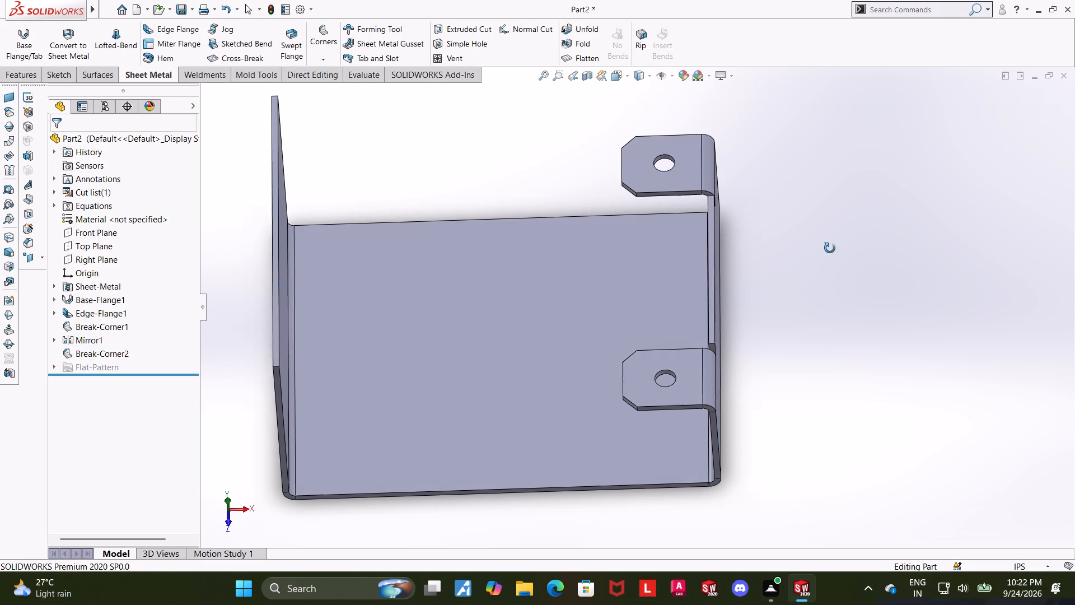
middle_click_drag(830, 248, 830, 251)
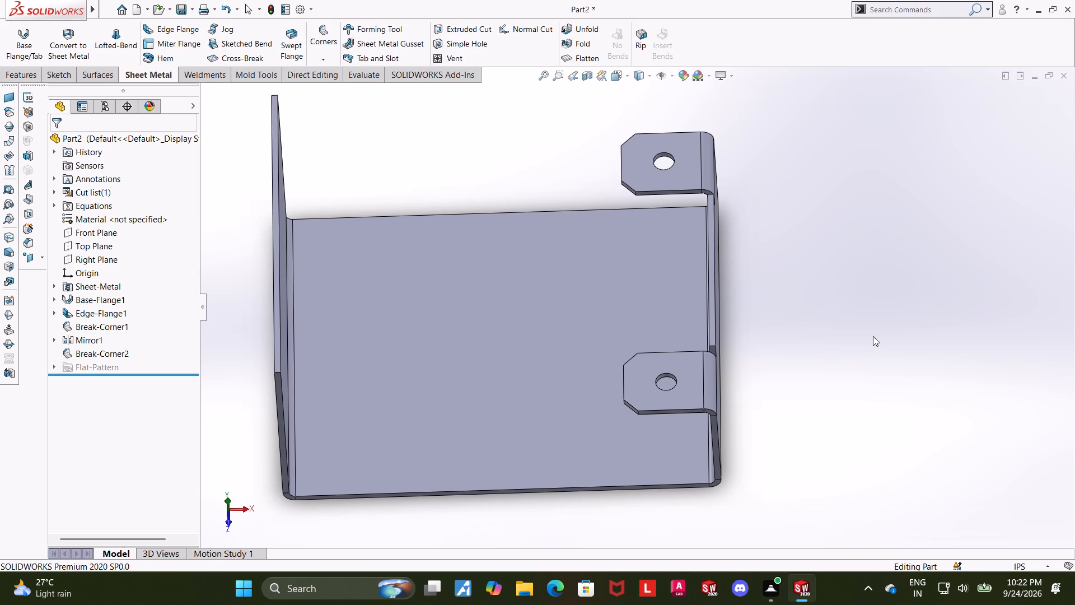
scroll(820, 341, "up", 3)
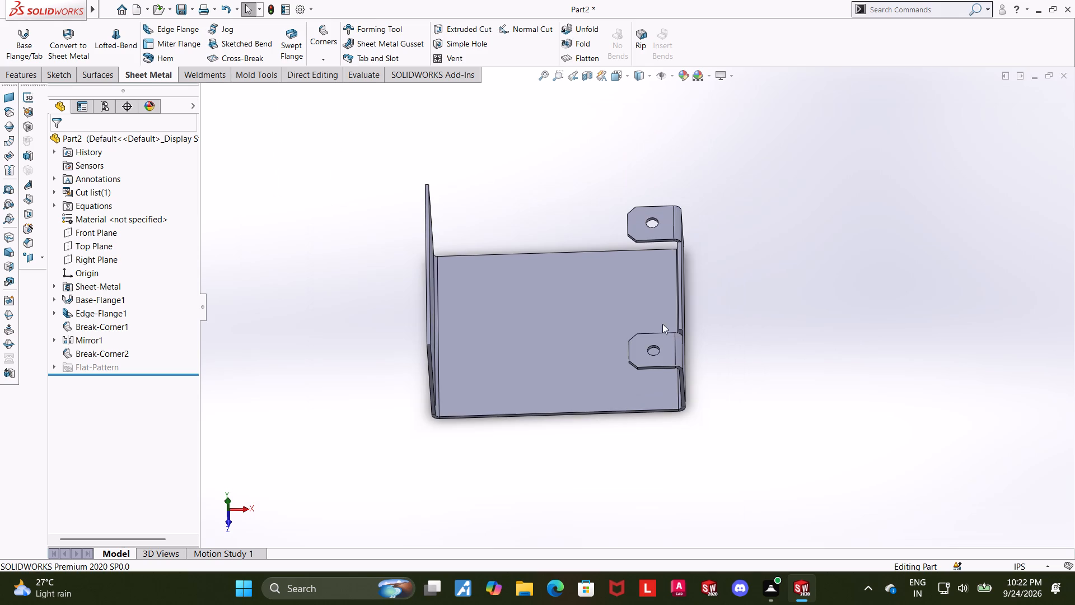
middle_click_drag(423, 367, 484, 289)
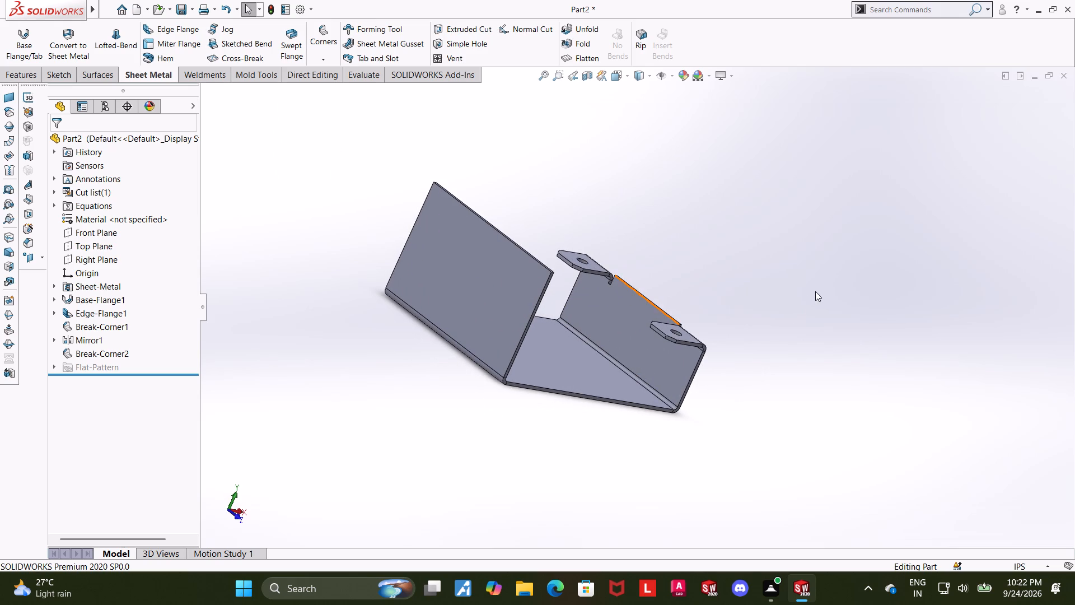
middle_click_drag(819, 282, 738, 297)
left_click(397, 44)
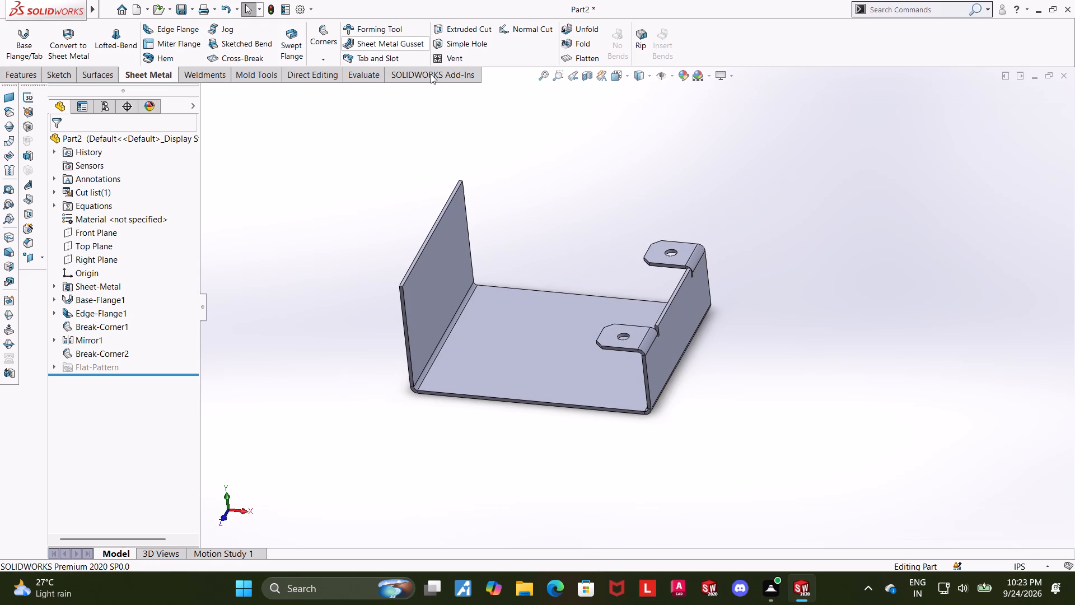
left_click(435, 299)
left_click(509, 333)
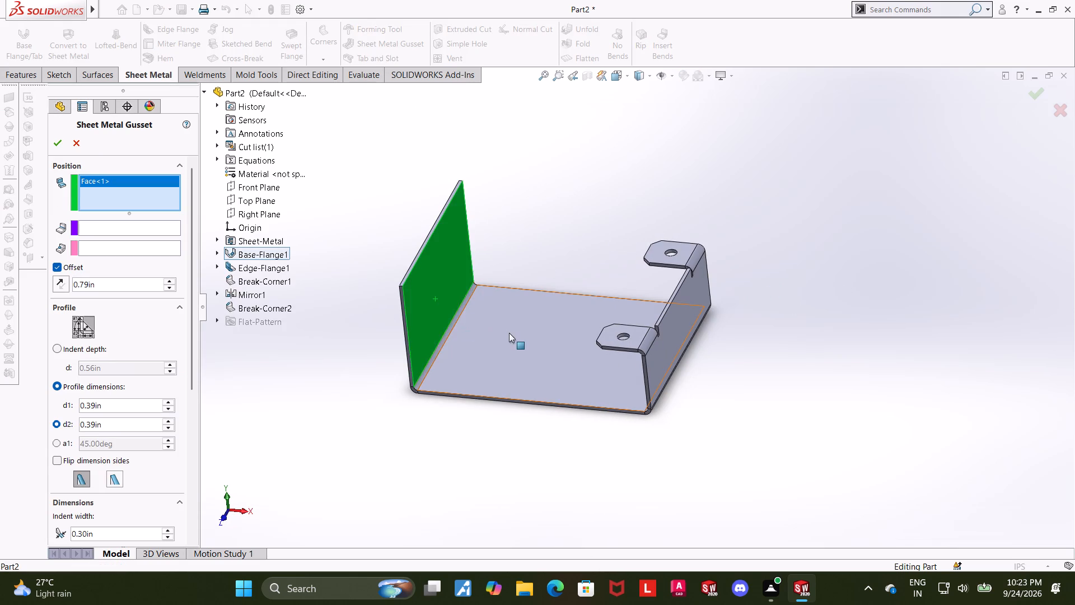
scroll(515, 287, "down", 3)
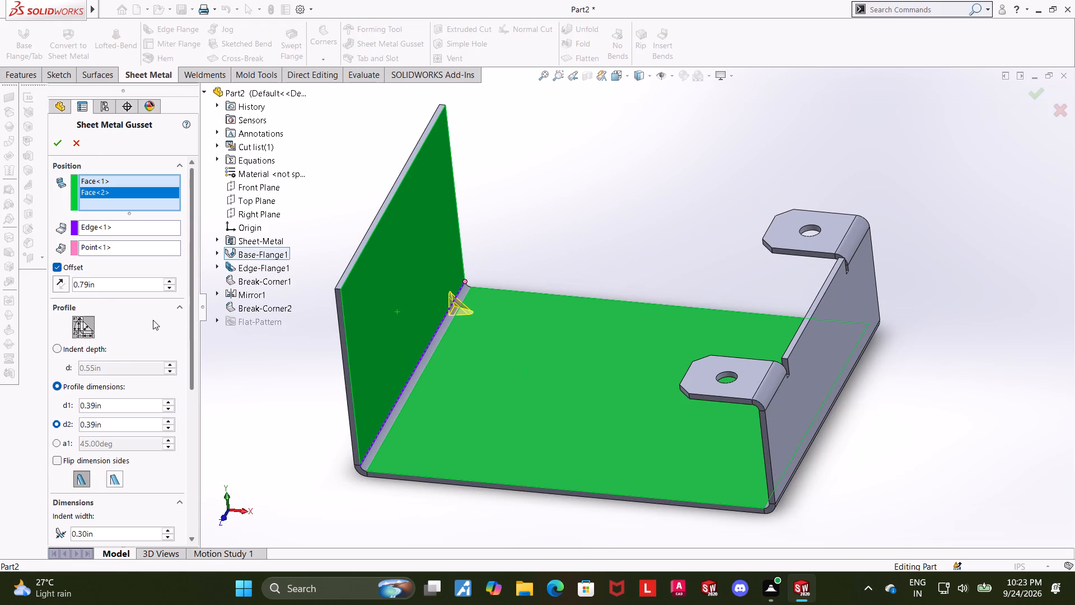
left_click_drag(120, 285, 42, 286)
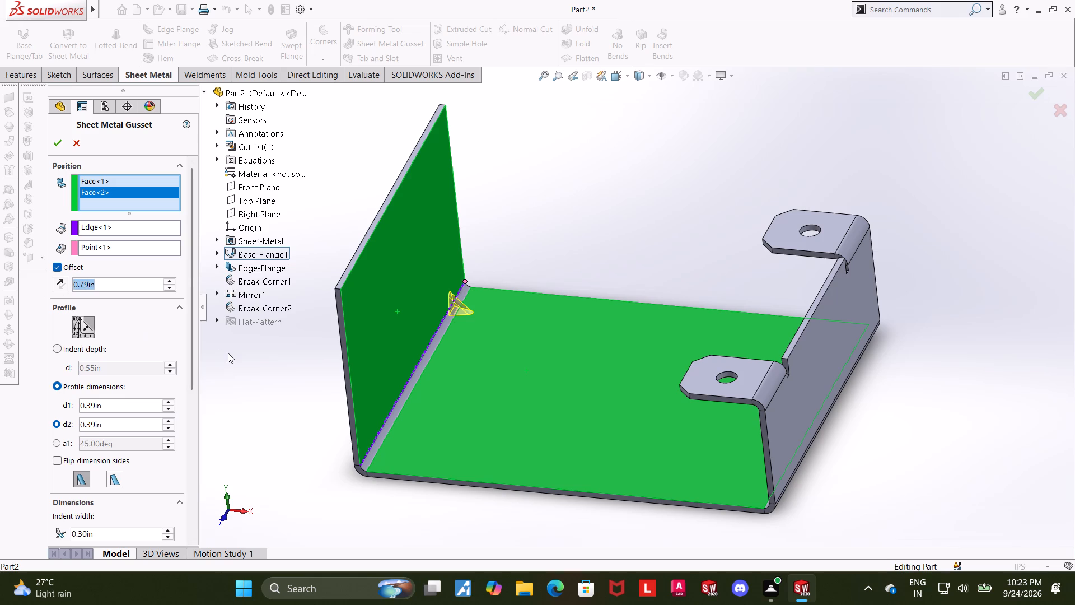
key("3")
key("Return")
Define the gusset profile by indent depth and set the depth to 1 1/4 in.
middle_click_drag(697, 231, 657, 232)
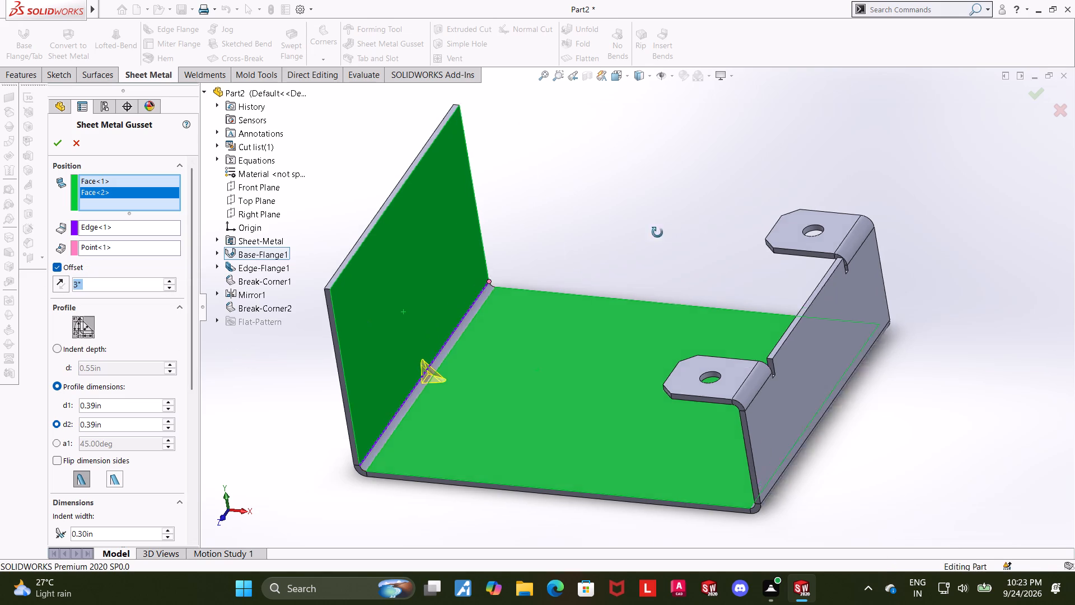
middle_click_drag(657, 232, 626, 280)
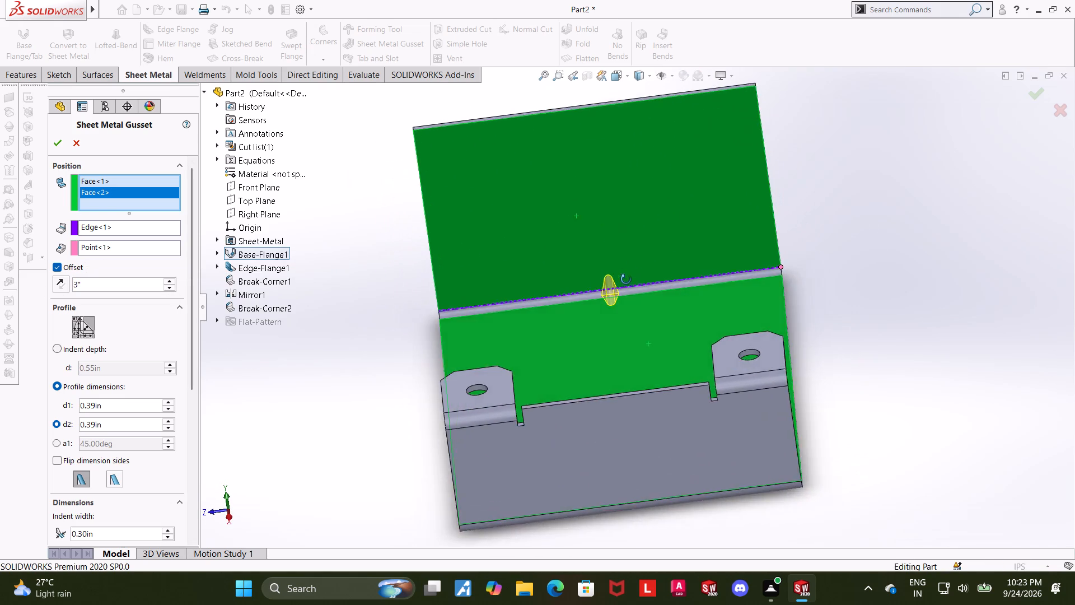
middle_click_drag(626, 280, 627, 265)
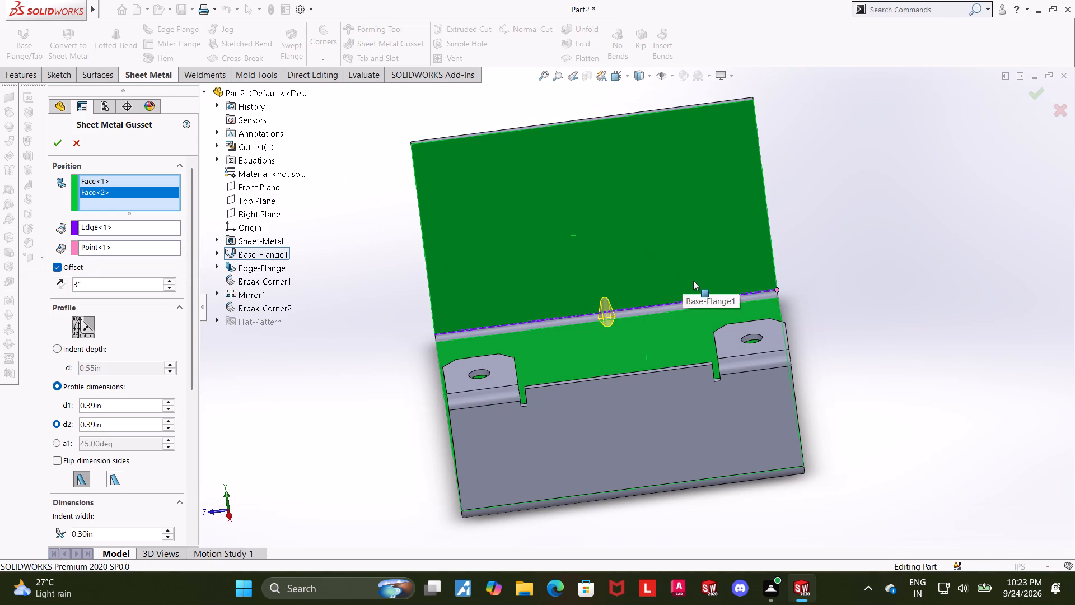
middle_click_drag(809, 294, 819, 318)
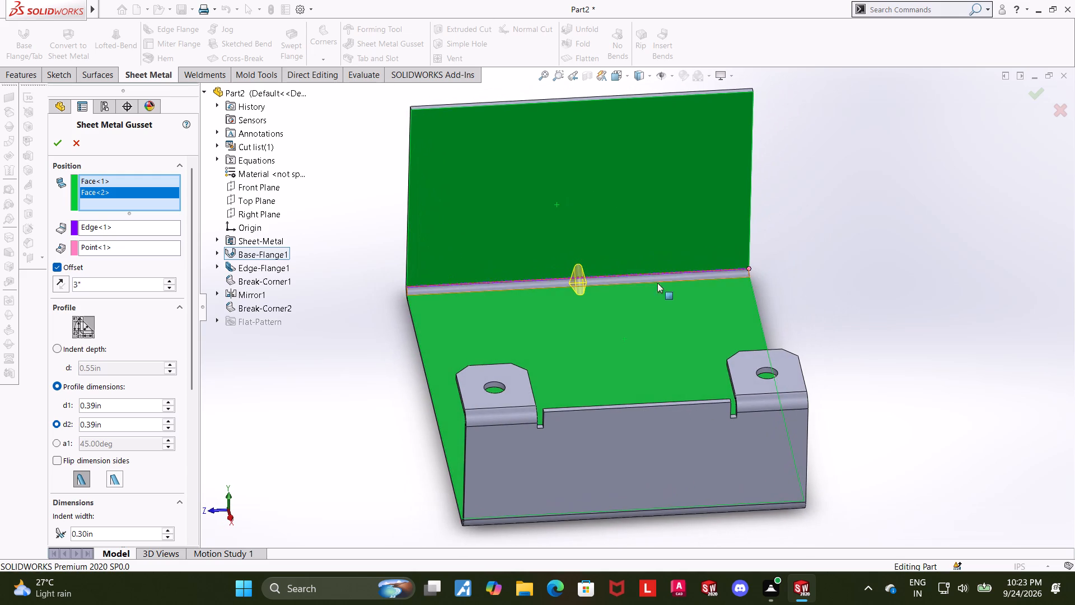
scroll(579, 302, "up", 2)
middle_click_drag(377, 367, 406, 421)
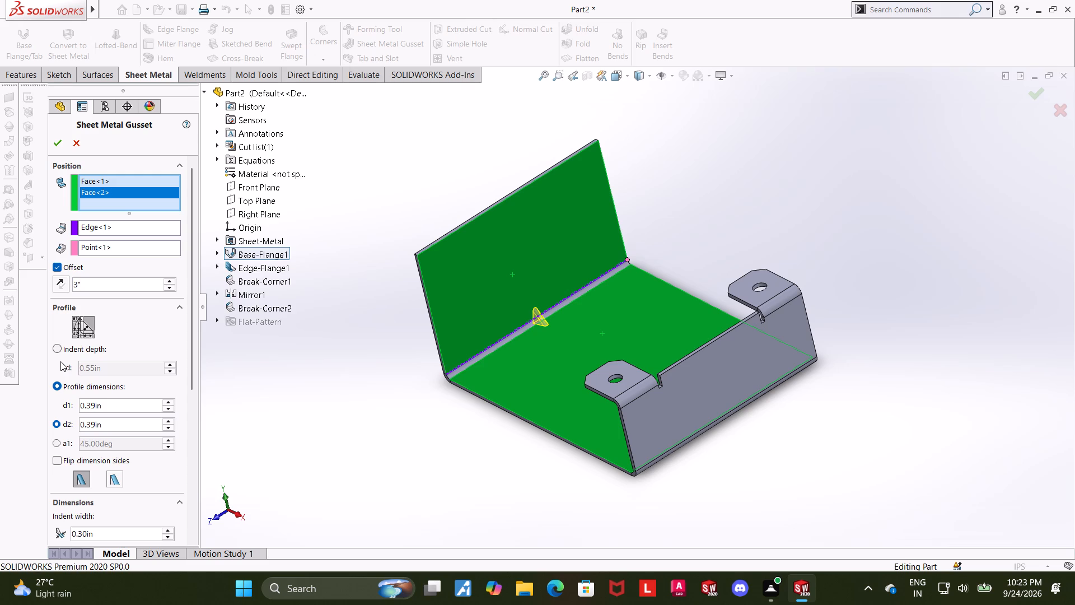
left_click(88, 327)
left_click(59, 347)
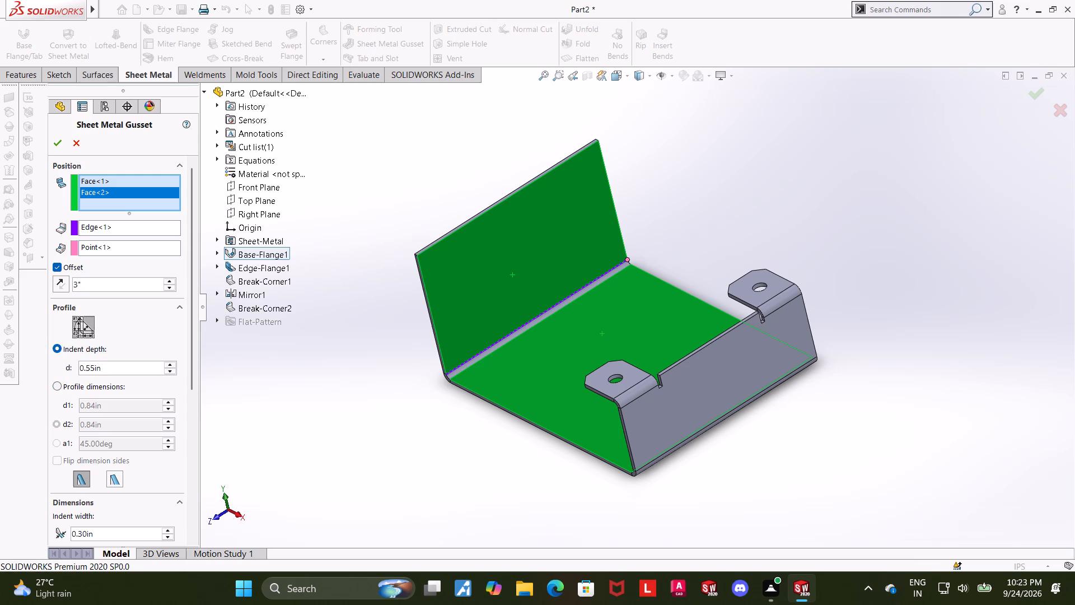
left_click(125, 366)
left_click_drag(125, 366, 41, 374)
type("1 1/4")
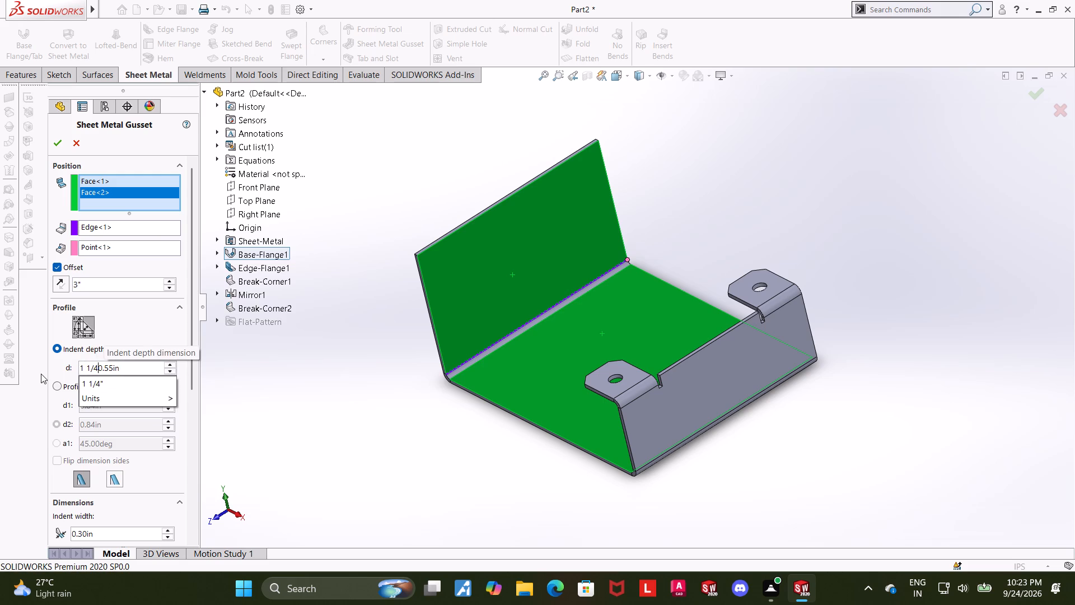
key("Return")
type("1 1.")
key("BackSpace")
type("/4")
key("Return")
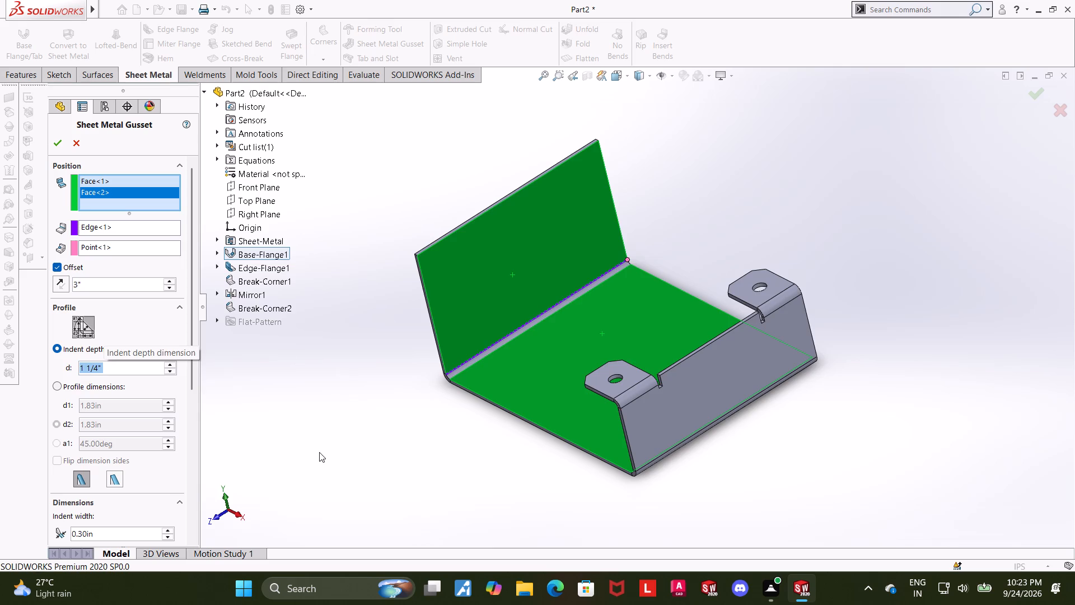
Set the gusset's indent width to 3/4 in.
middle_click_drag(318, 451, 329, 424)
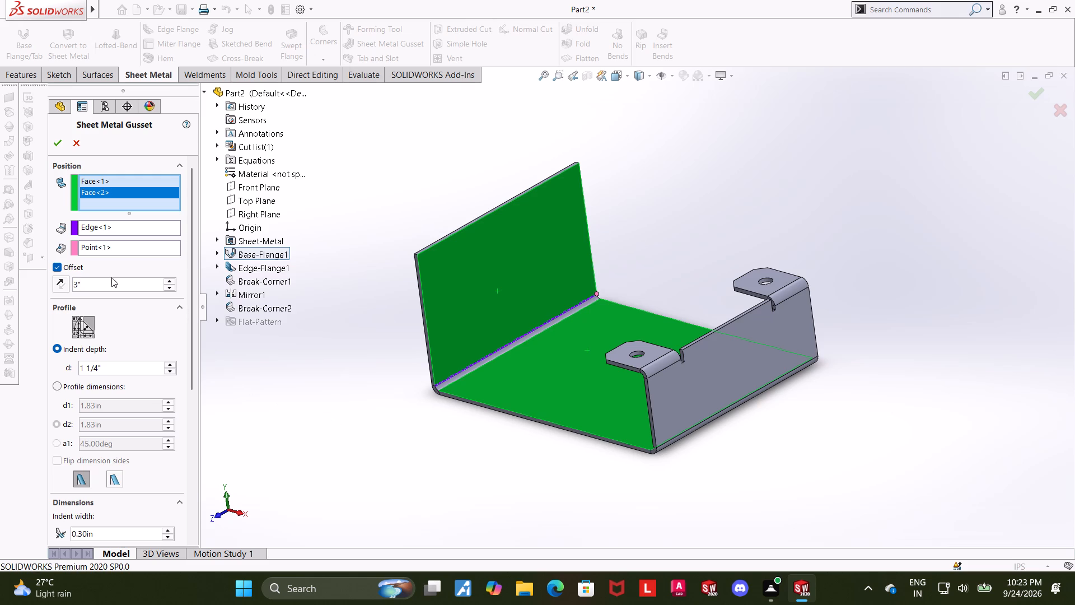
left_click(78, 325)
left_click_drag(190, 367, 192, 468)
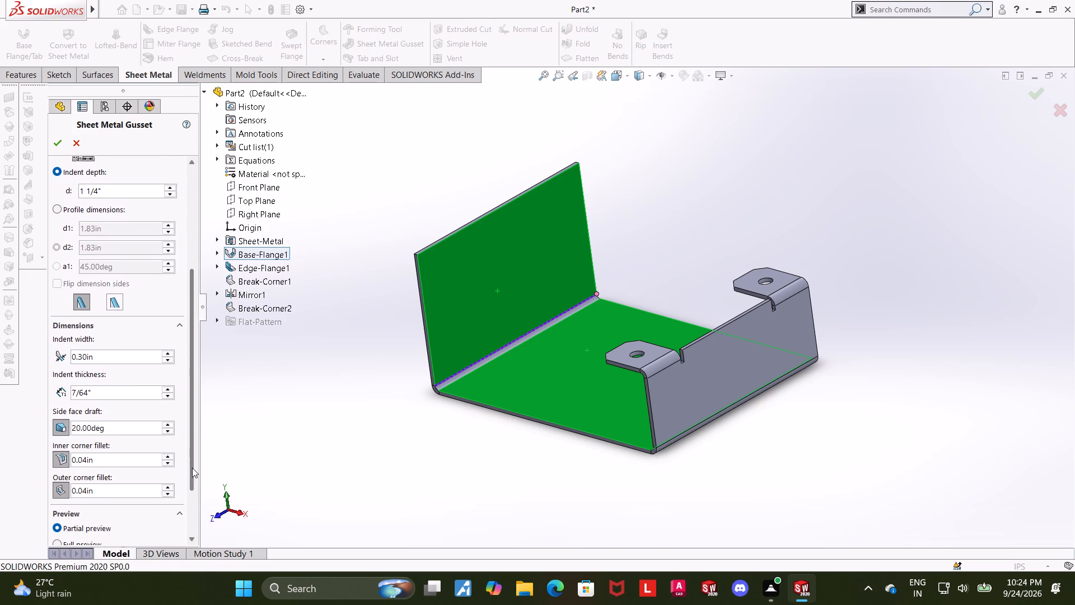
left_click_drag(111, 354, 26, 359)
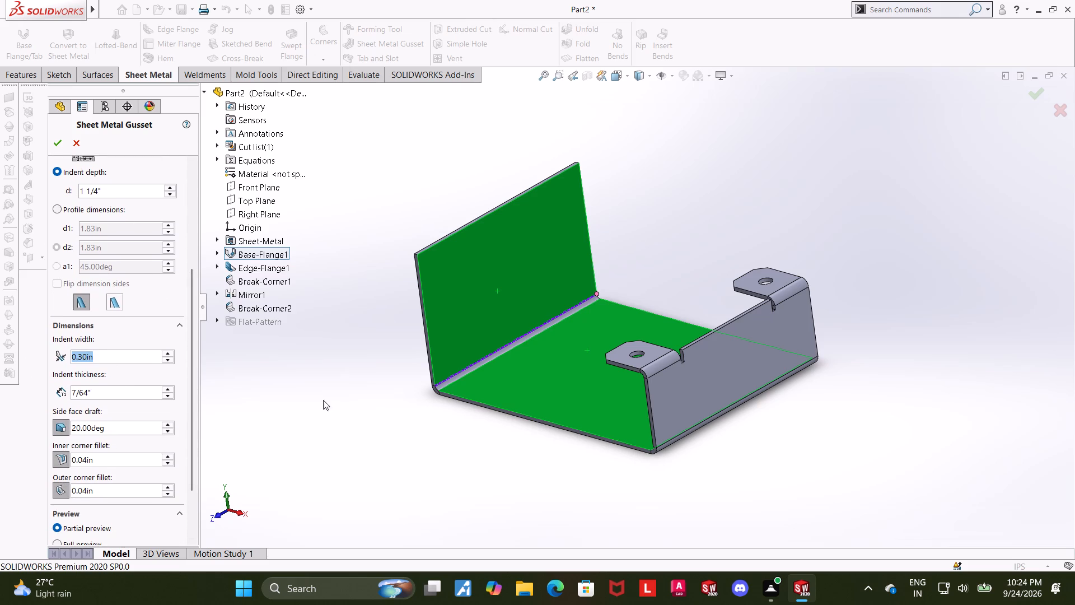
type("2/")
key("space")
key("BackSpace")
key("BackSpace")
key("BackSpace")
key("BackSpace")
type("3/4")
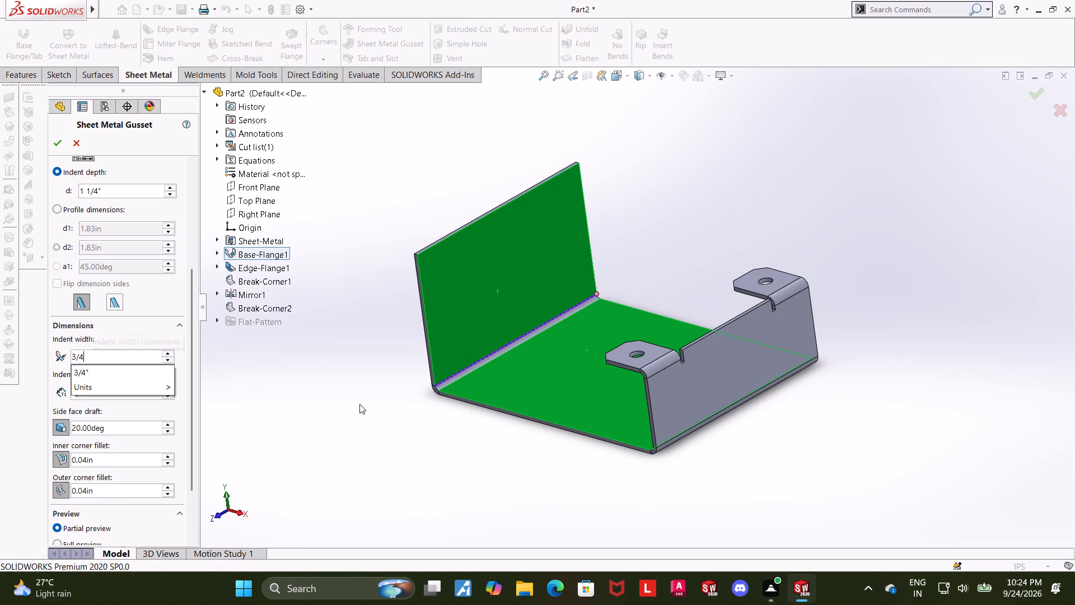
key("Return")
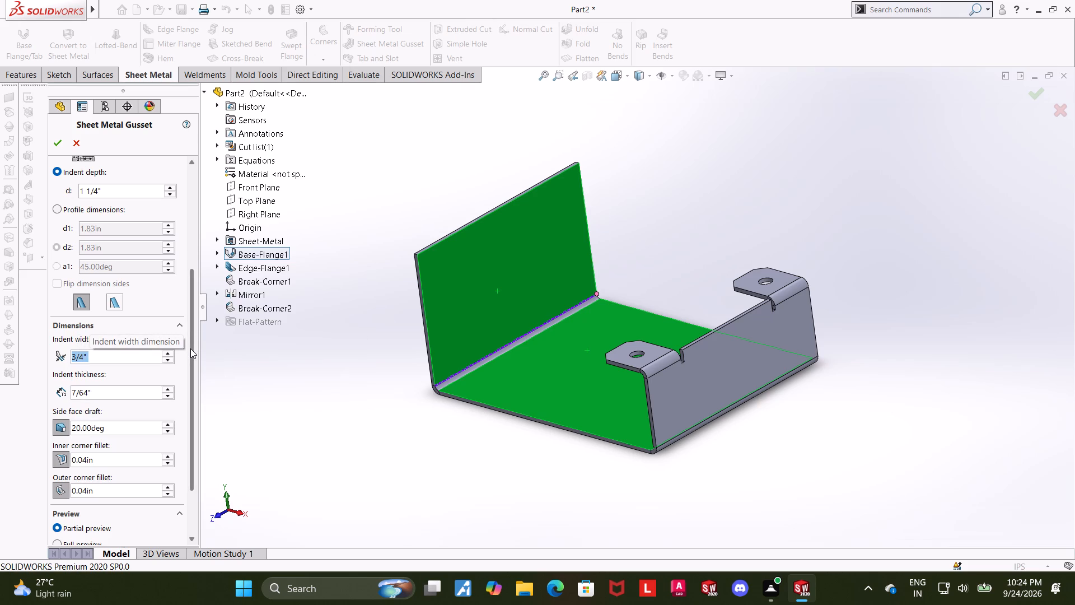
Set both the inner and outer corner fillets of the gusset to 7/64 in.
left_click_drag(113, 458, 26, 466)
type("7/")
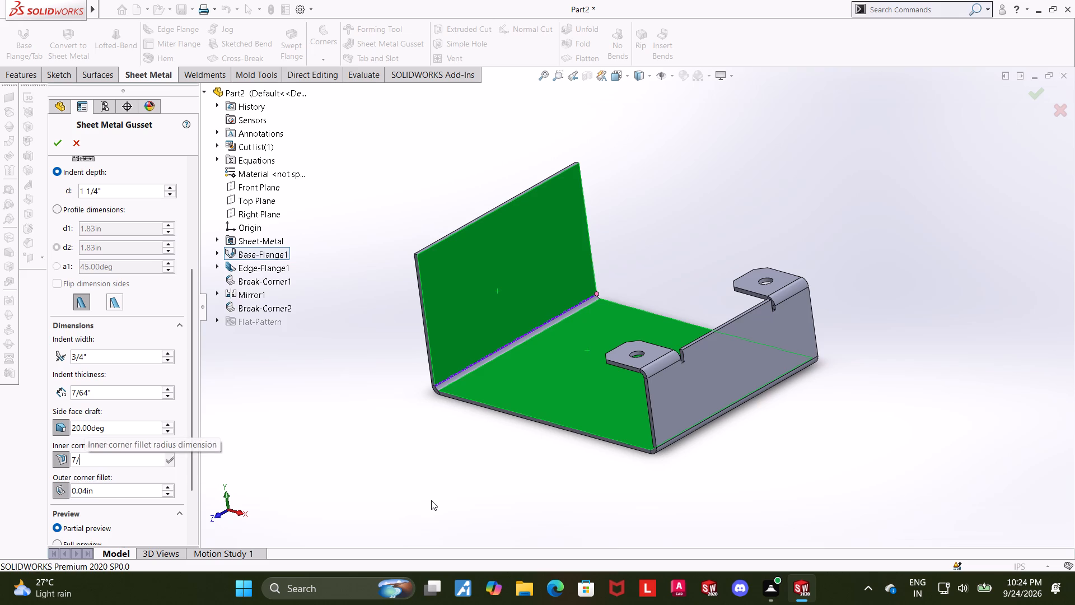
type("64")
key("Return")
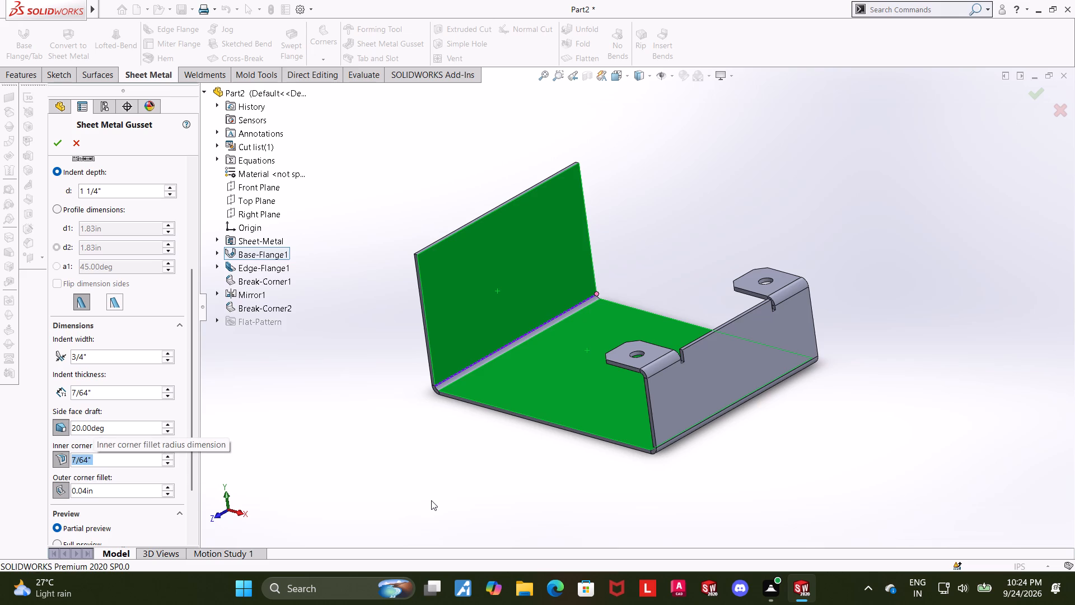
left_click_drag(125, 492, 0, 485)
type("7/64")
key("Return")
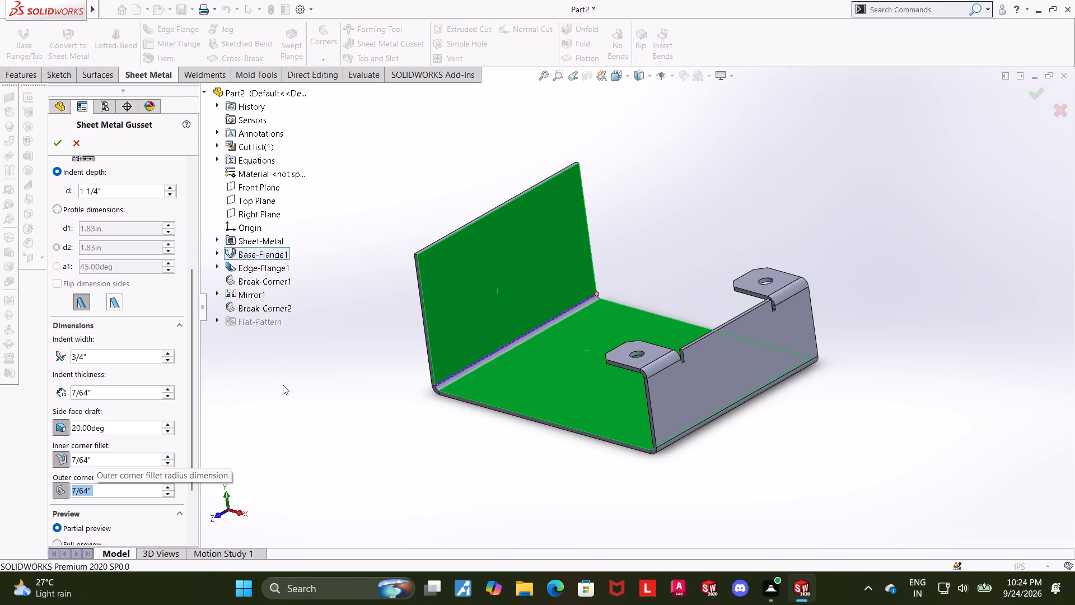
Enable the full gusset preview and override the document's flat pattern visibility settings to show both profile and center.
left_click_drag(190, 450, 192, 481)
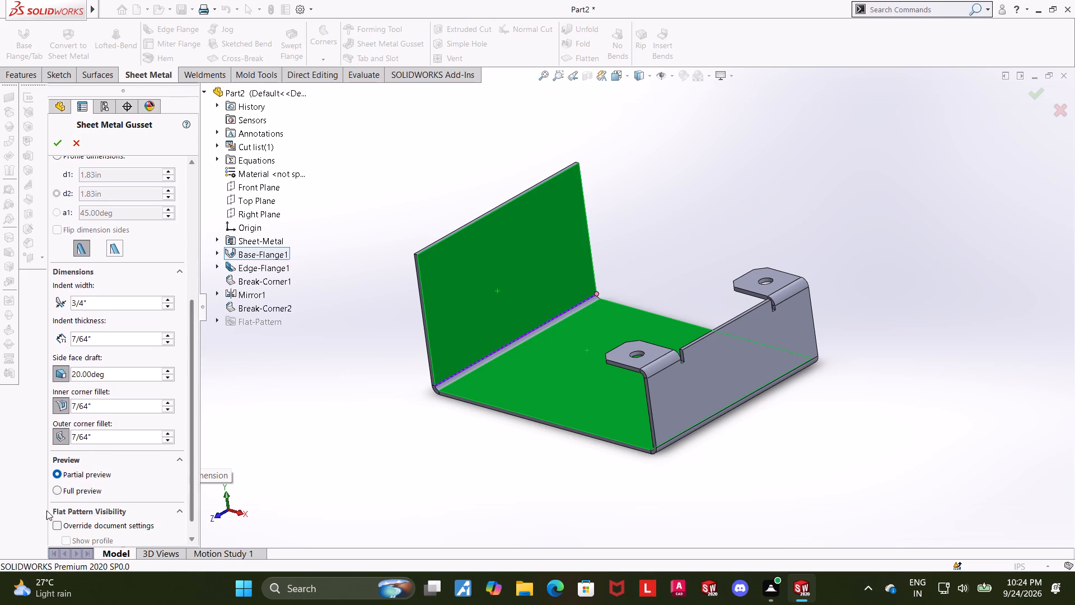
left_click(59, 488)
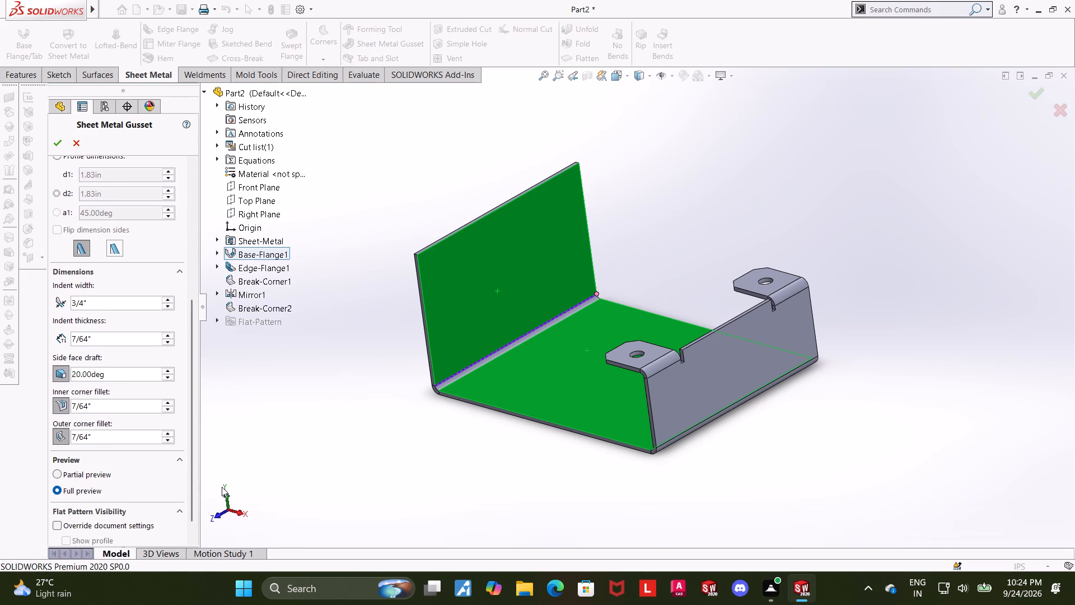
left_click_drag(194, 480, 183, 508)
left_click(56, 504)
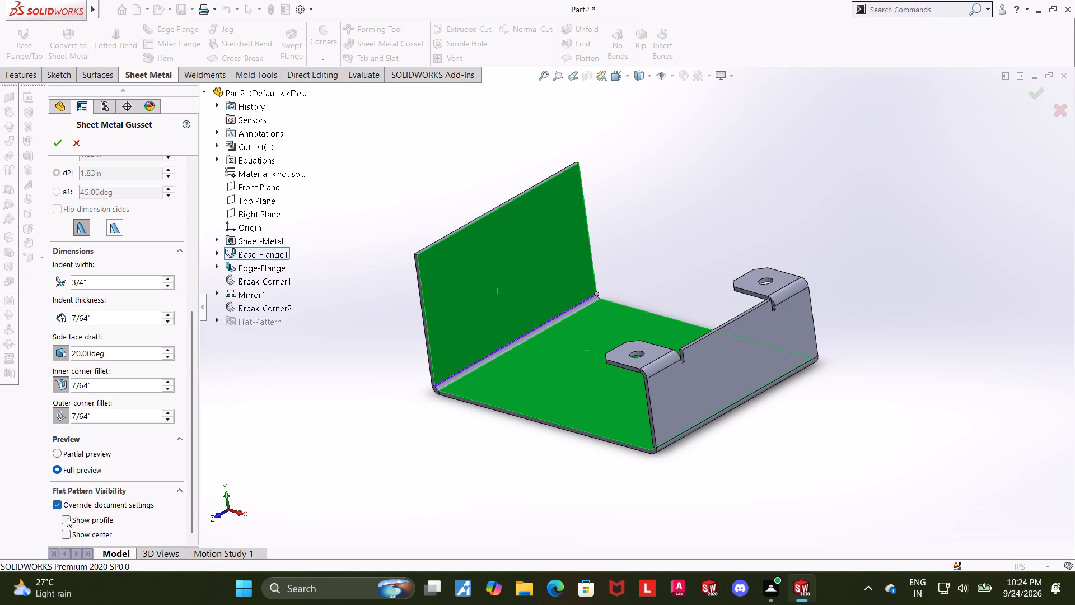
left_click(69, 520)
left_click(68, 529)
left_click_drag(190, 496, 191, 496)
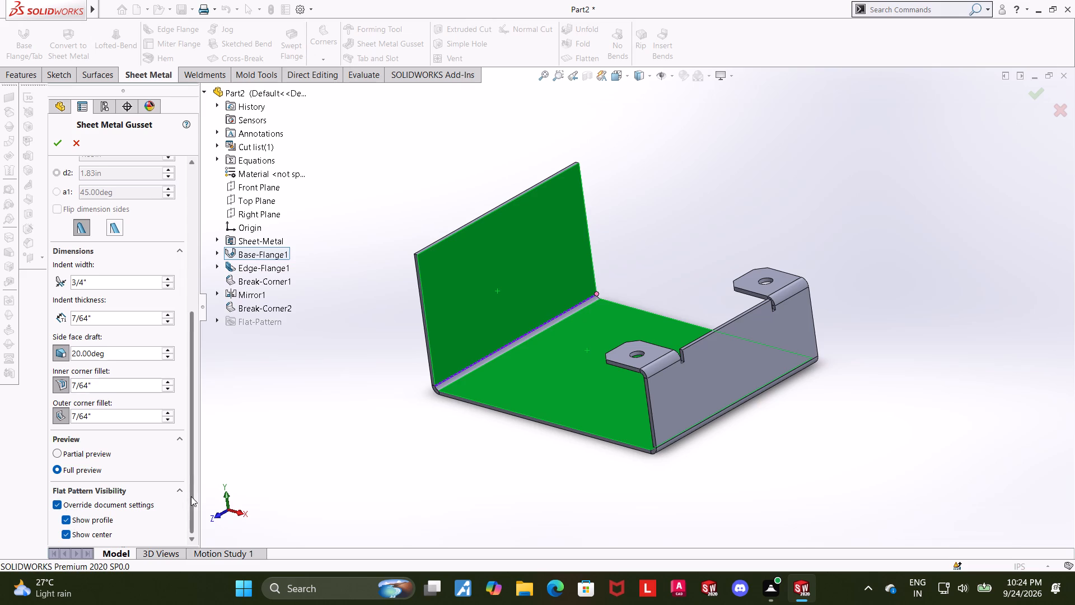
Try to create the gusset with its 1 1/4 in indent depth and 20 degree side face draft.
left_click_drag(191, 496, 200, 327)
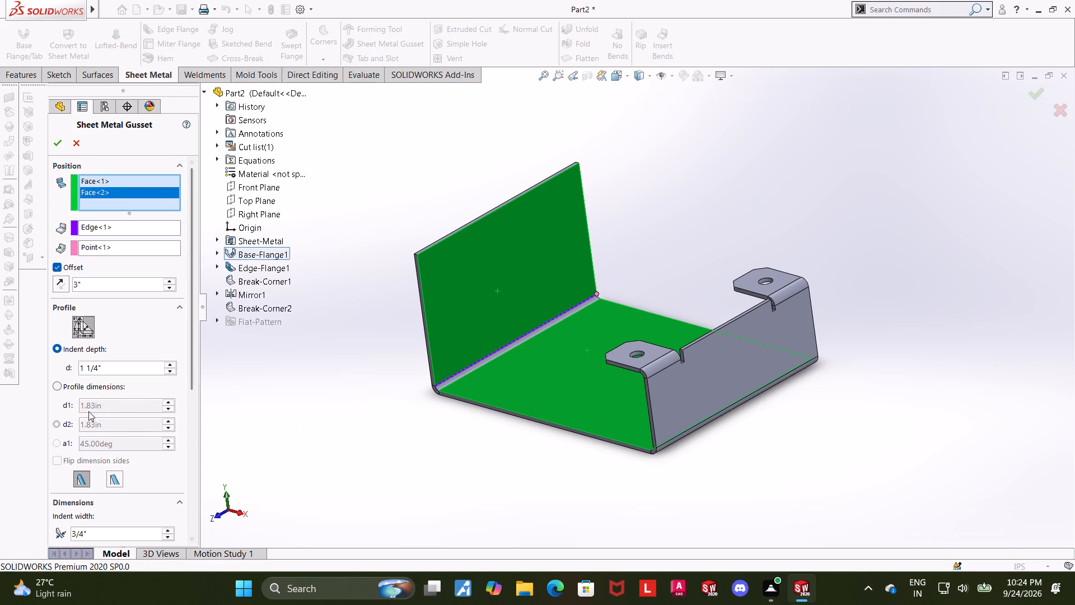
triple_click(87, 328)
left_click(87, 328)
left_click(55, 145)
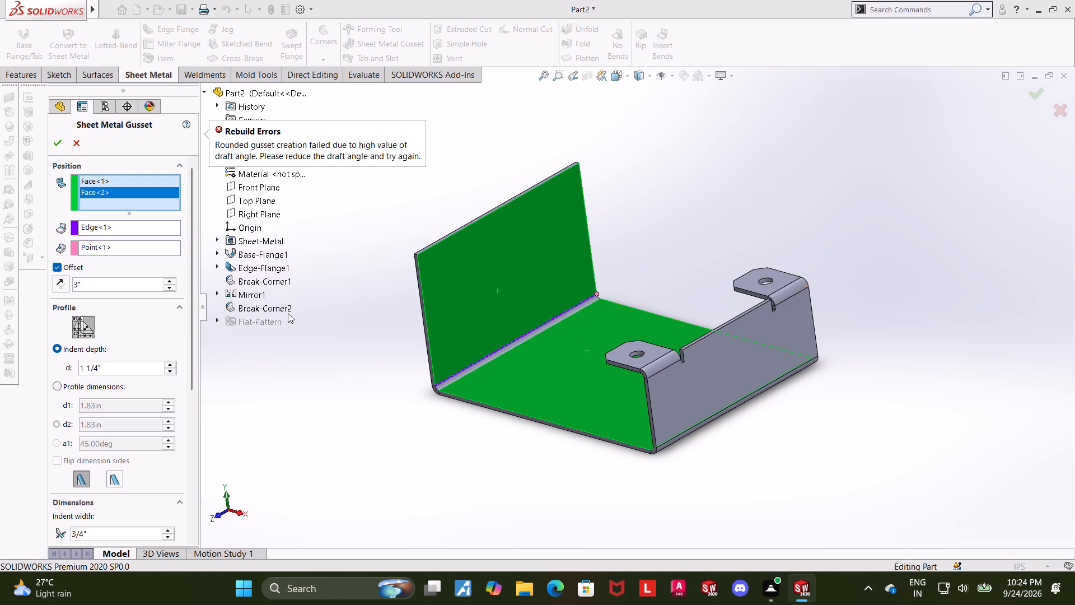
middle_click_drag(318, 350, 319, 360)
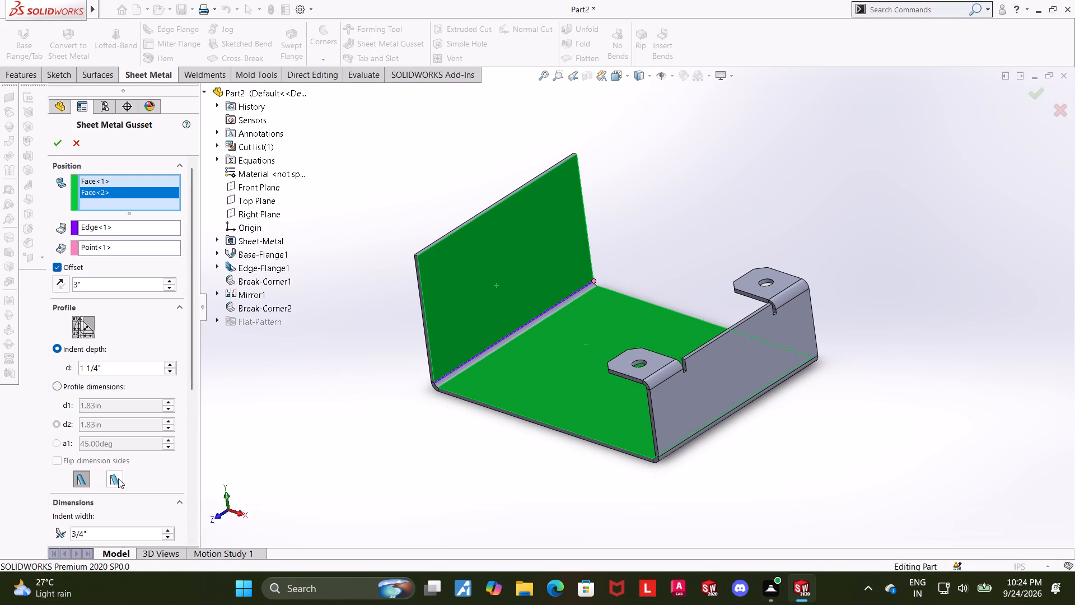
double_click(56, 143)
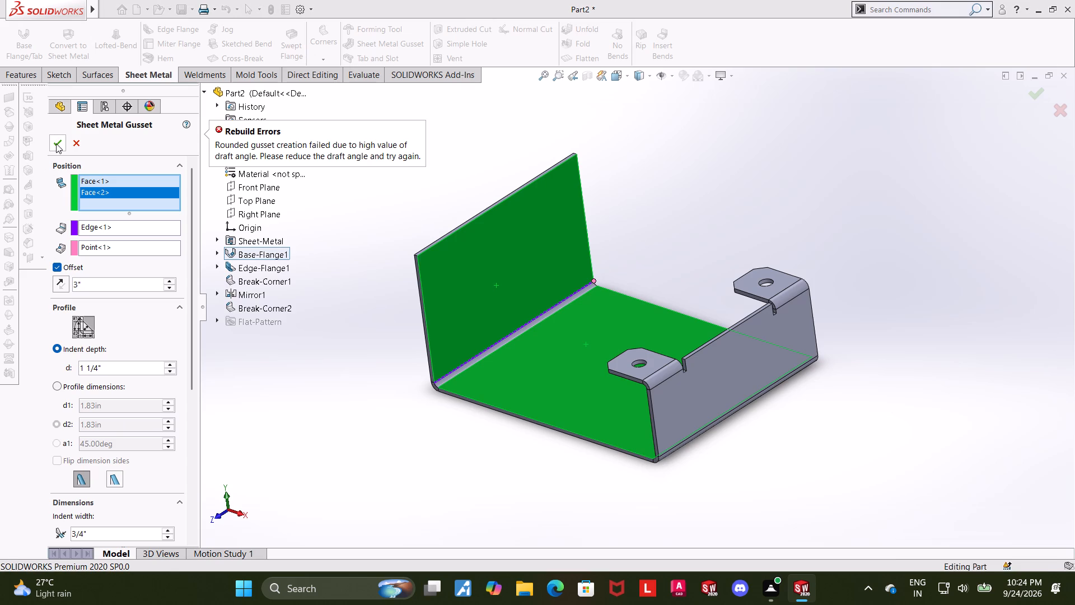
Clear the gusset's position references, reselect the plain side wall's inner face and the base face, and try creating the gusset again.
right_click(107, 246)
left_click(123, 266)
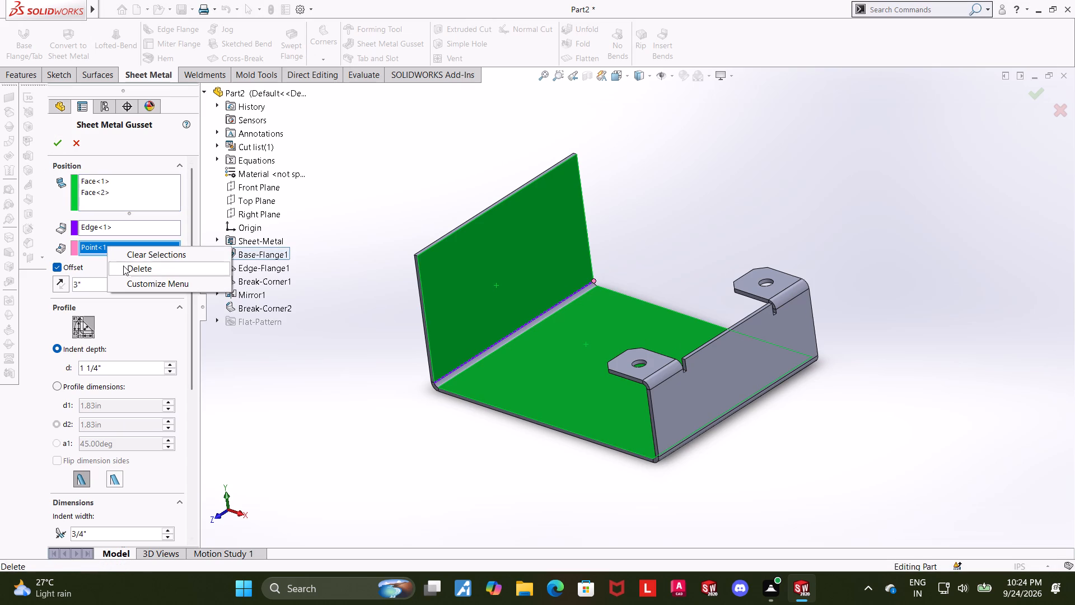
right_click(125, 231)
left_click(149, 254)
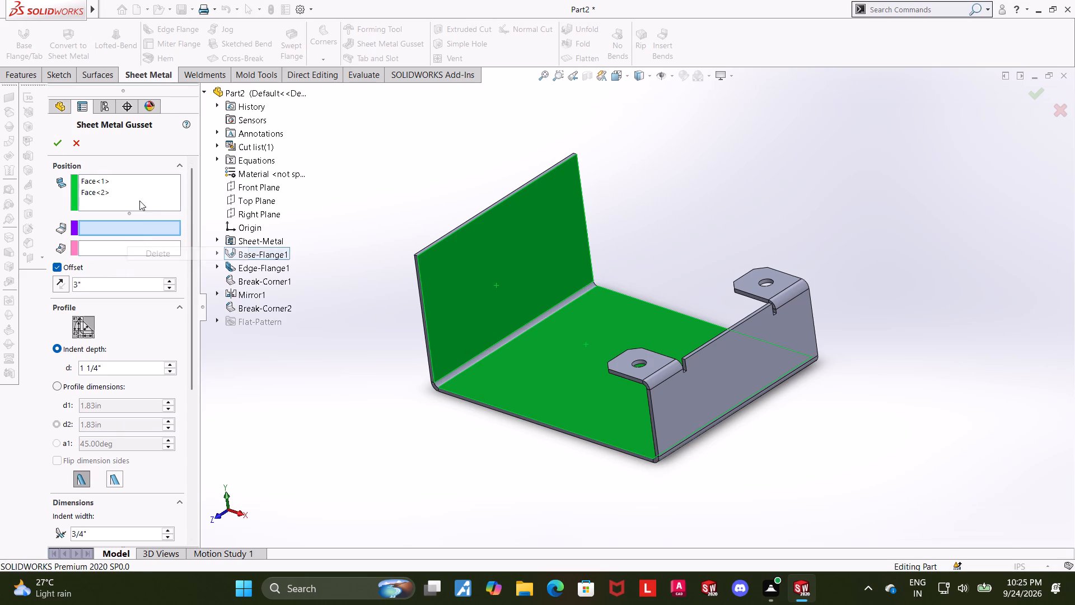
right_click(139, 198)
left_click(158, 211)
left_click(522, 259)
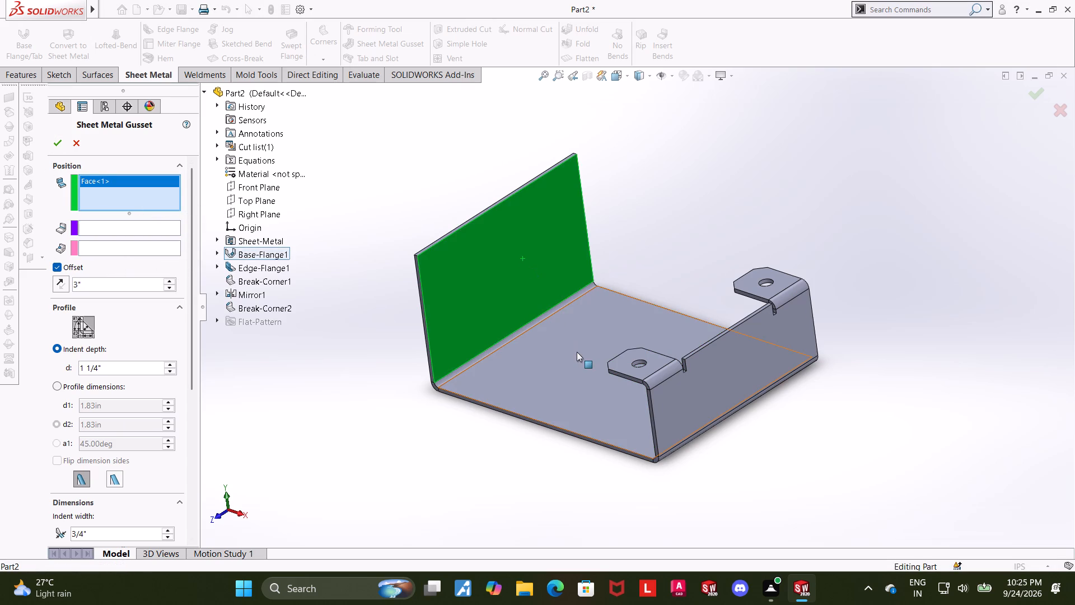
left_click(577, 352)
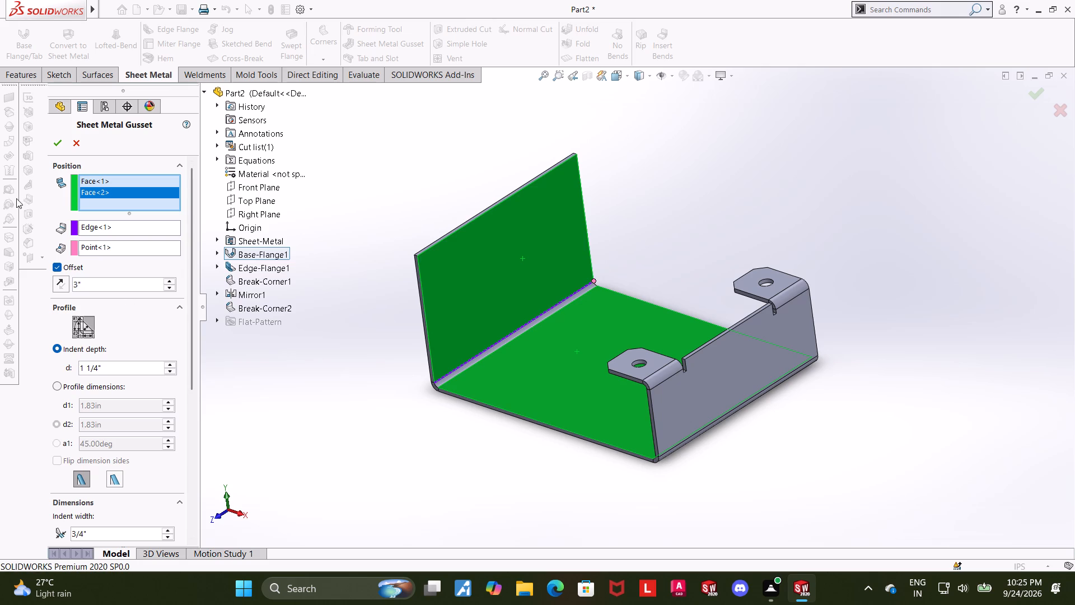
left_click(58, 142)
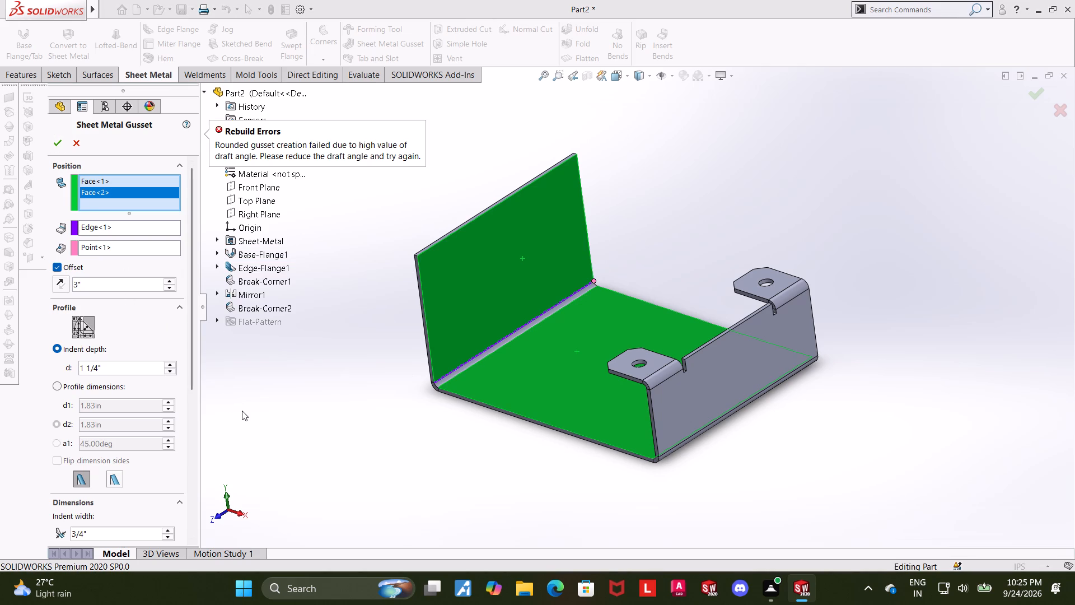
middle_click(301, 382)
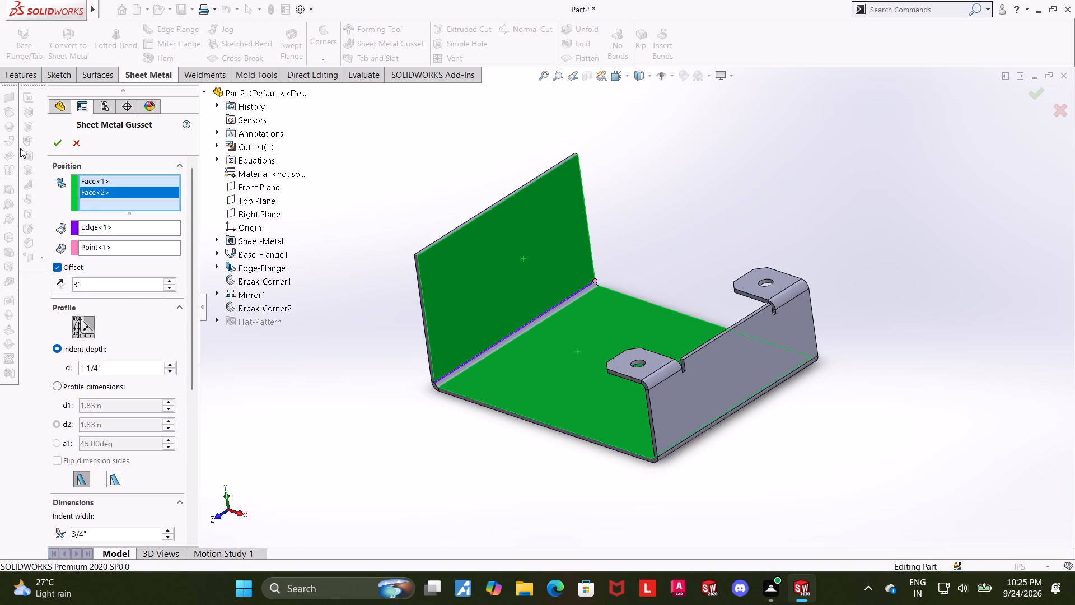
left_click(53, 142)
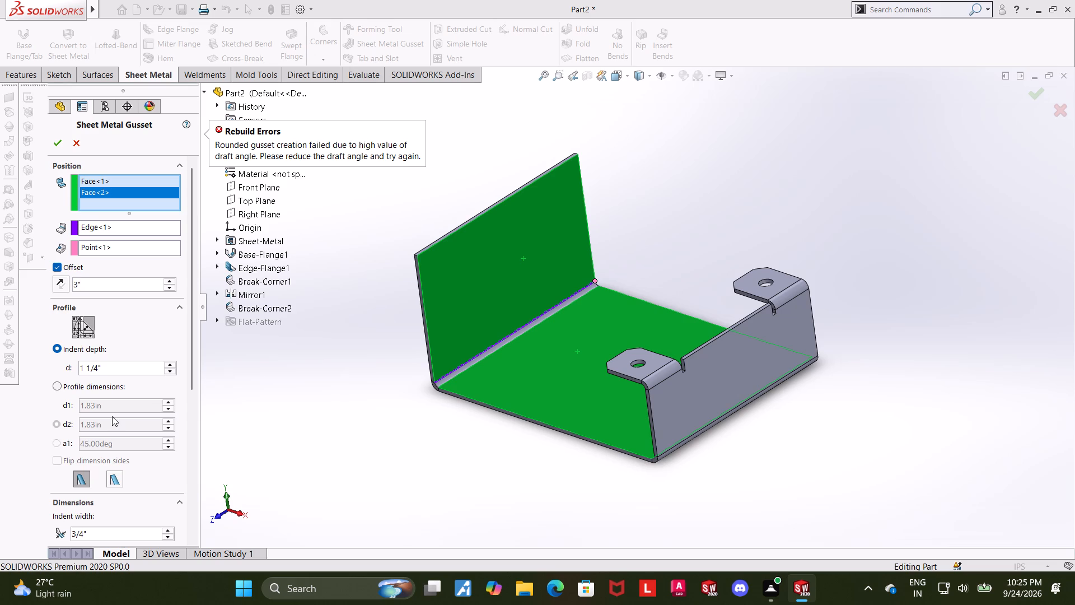
Switch the gusset profile definition to profile dimensions and back to indent depth.
left_click(58, 385)
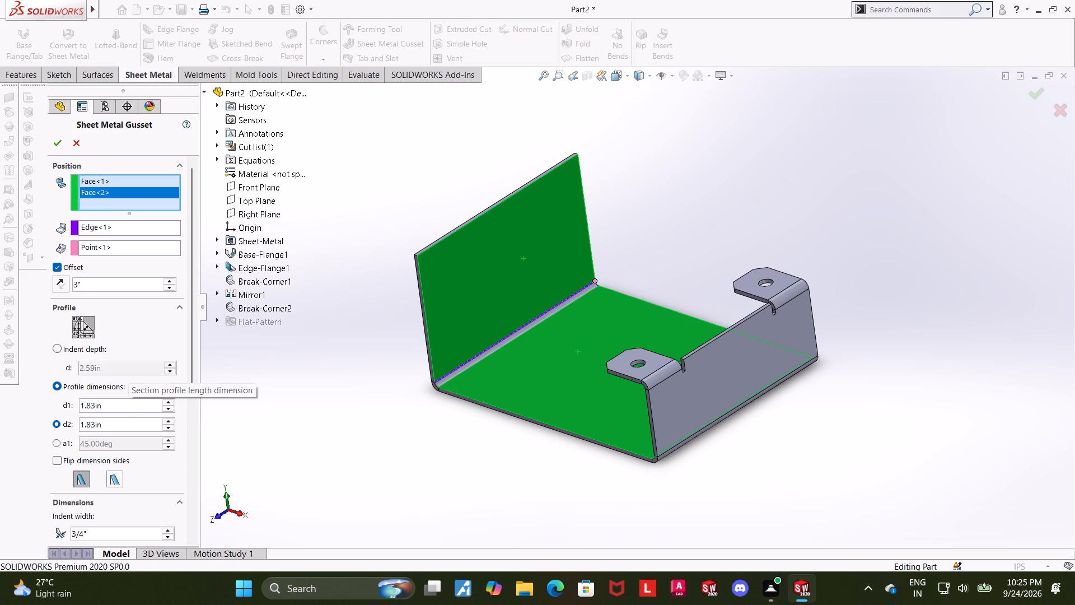
left_click(58, 348)
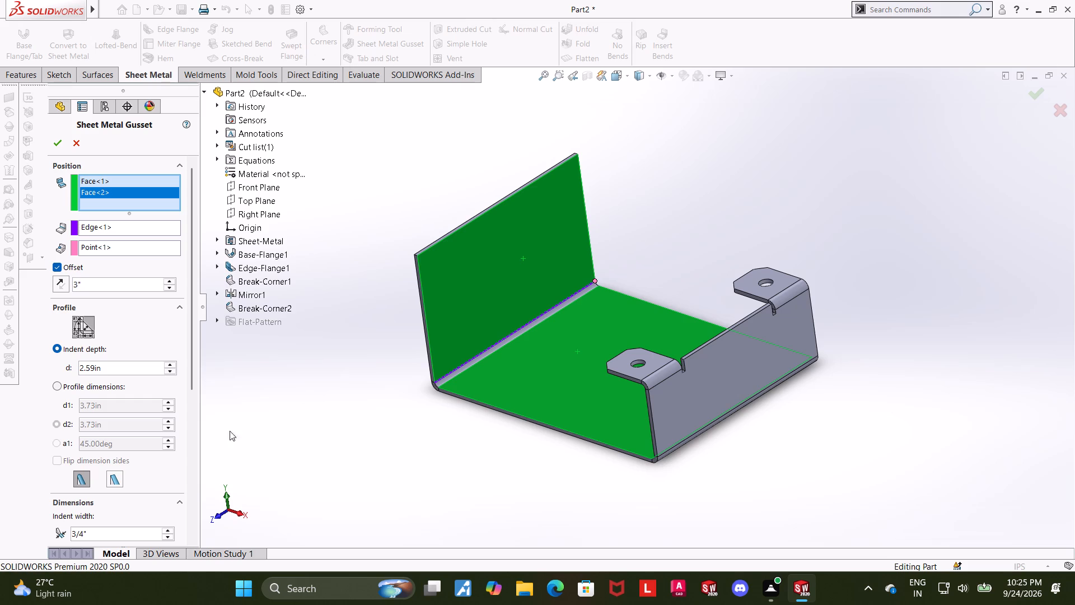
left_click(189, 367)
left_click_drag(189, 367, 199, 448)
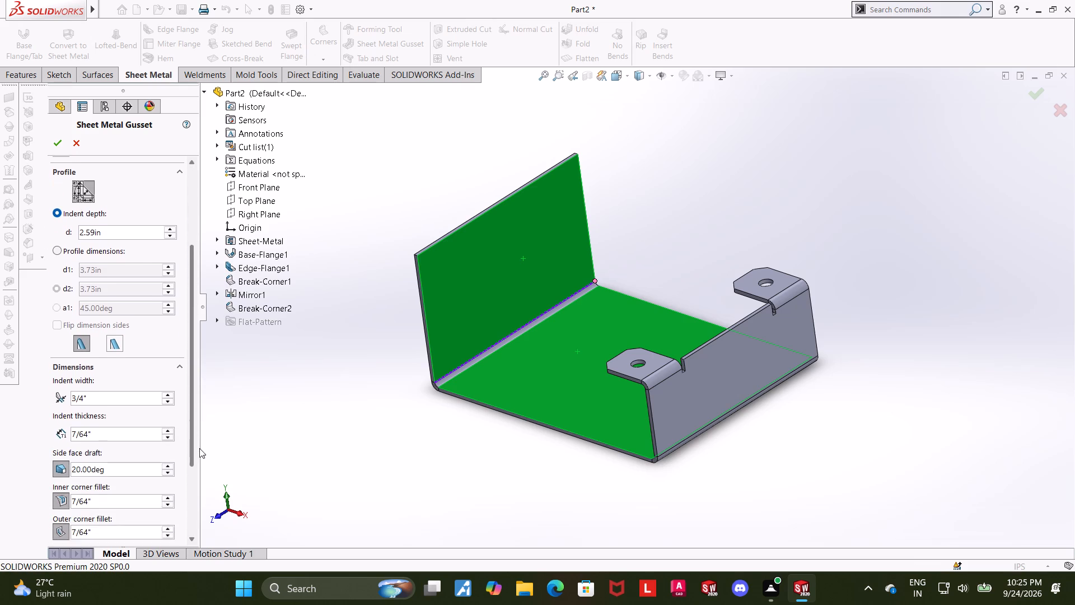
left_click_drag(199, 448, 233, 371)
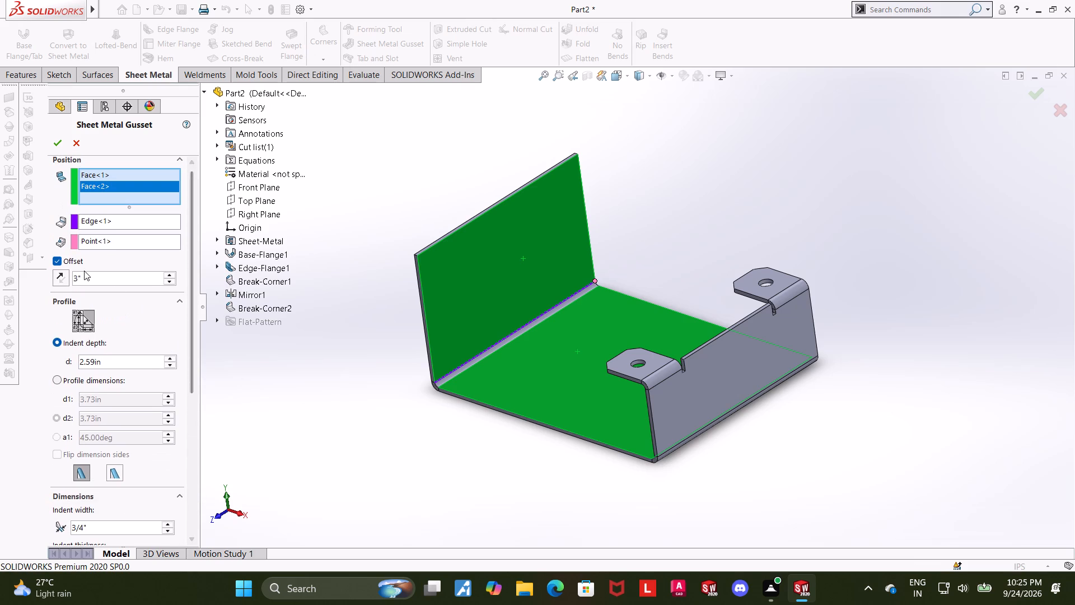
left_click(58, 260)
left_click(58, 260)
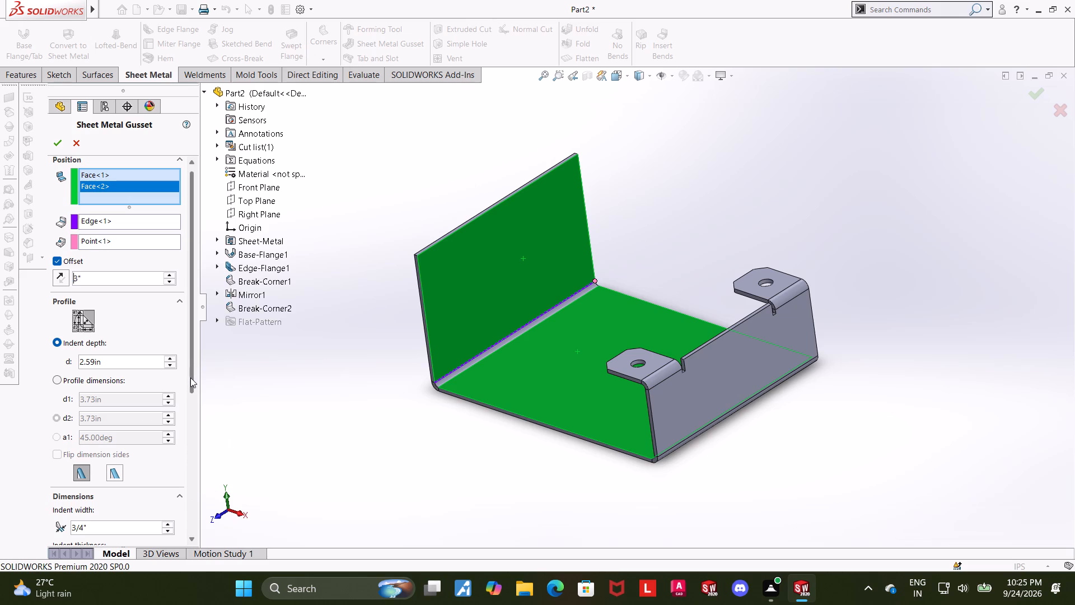
Turn off the gusset's side face draft.
left_click_drag(190, 378, 202, 508)
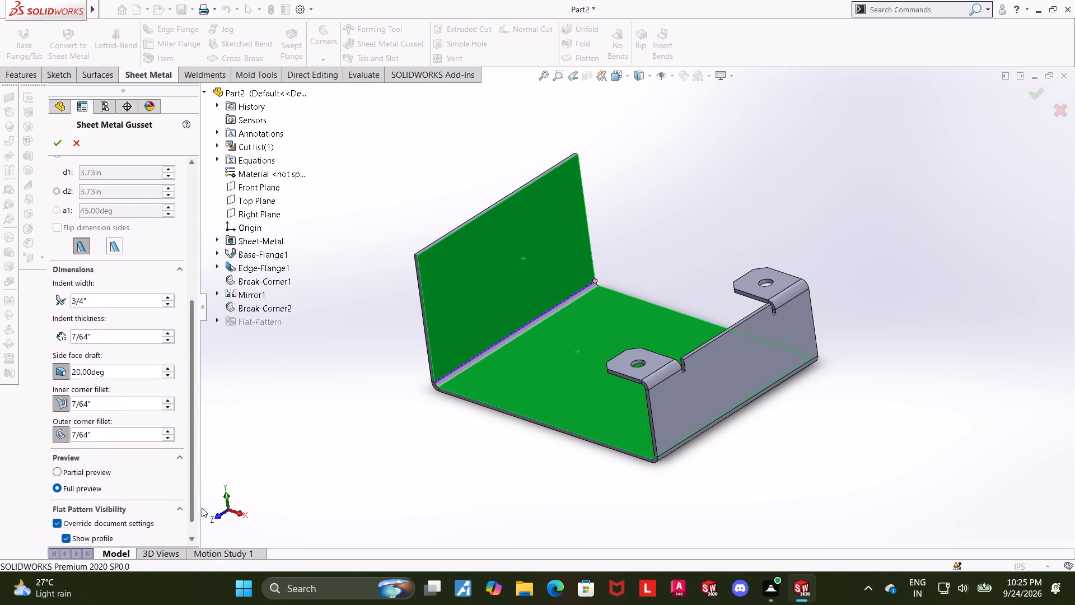
left_click_drag(202, 508, 203, 519)
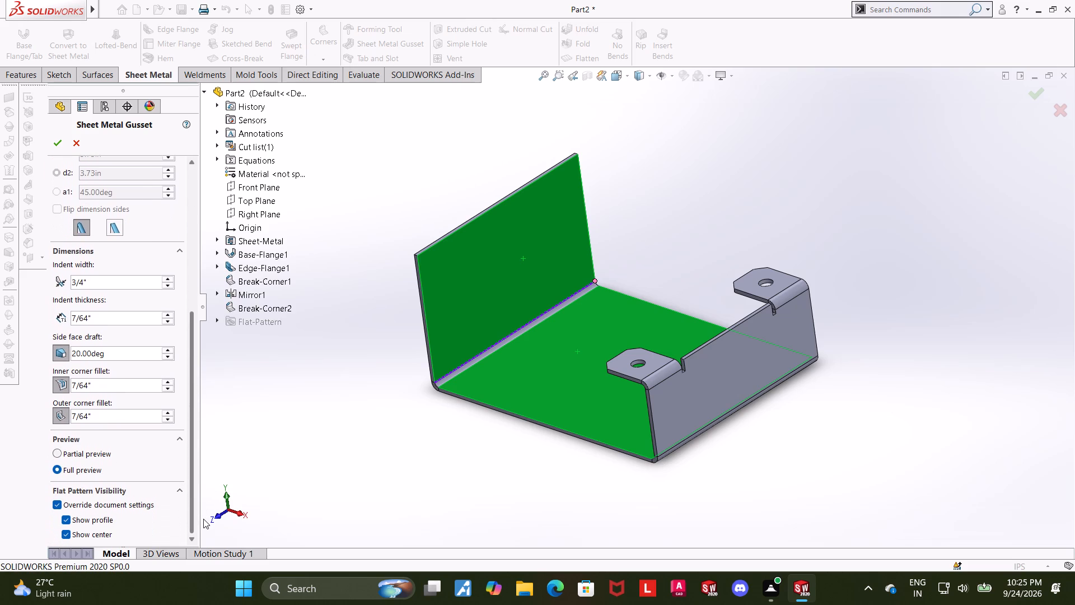
left_click_drag(203, 519, 204, 528)
left_click(59, 350)
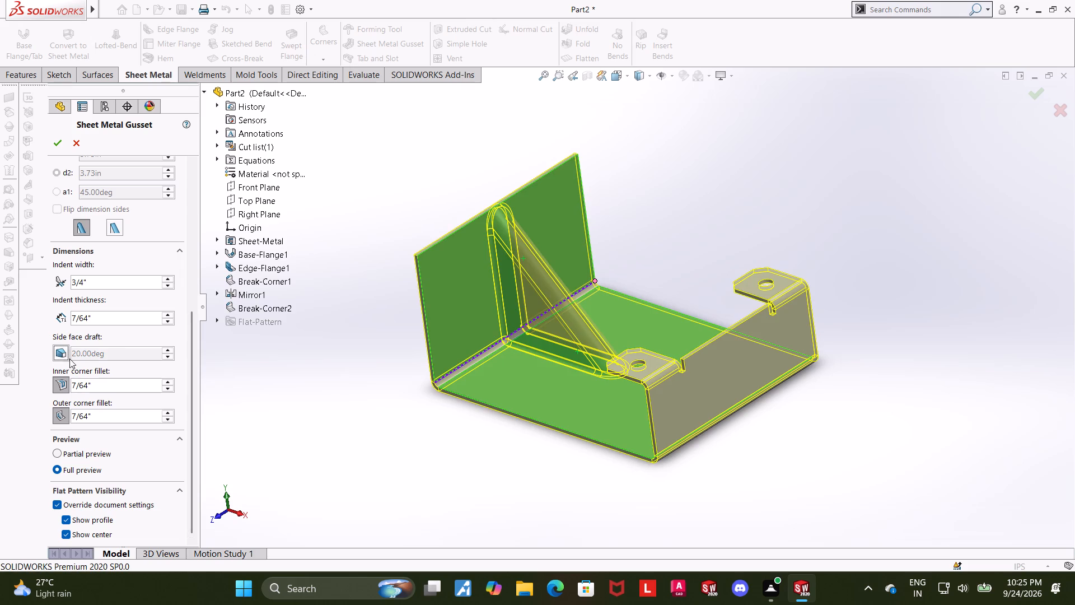
Turn the gusset's side face draft back on.
left_click(67, 353)
left_click(64, 353)
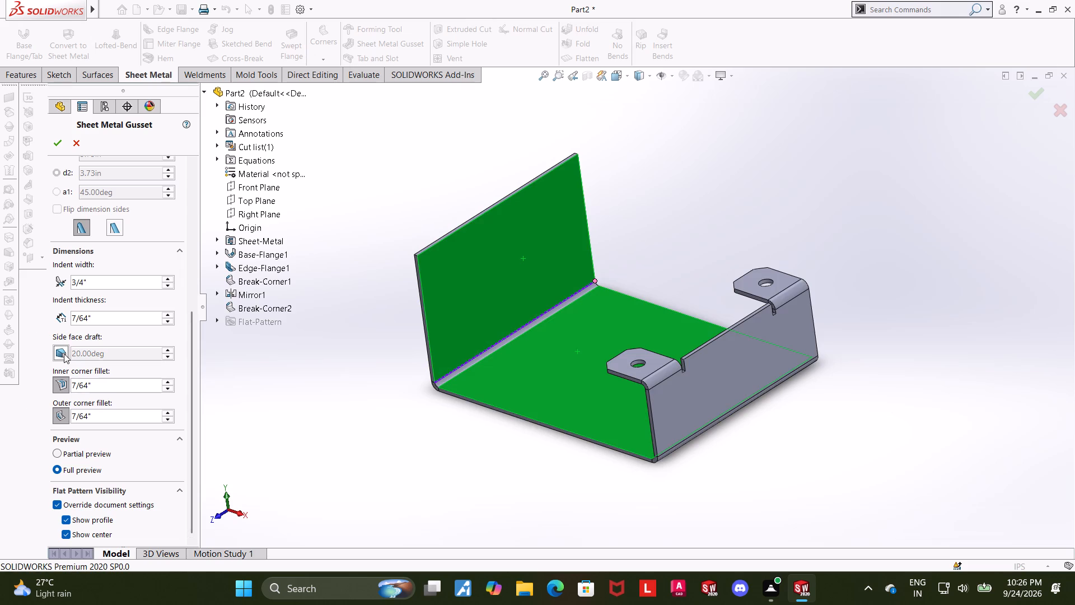
left_click(64, 353)
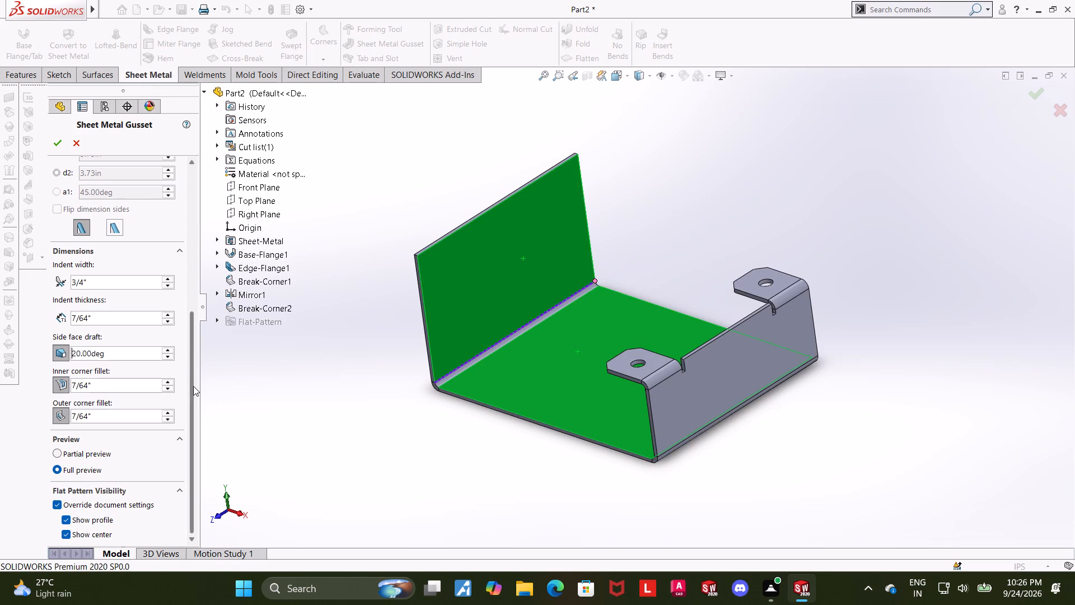
Set the gusset's indent depth to 1 1/4 in.
left_click_drag(193, 387, 190, 259)
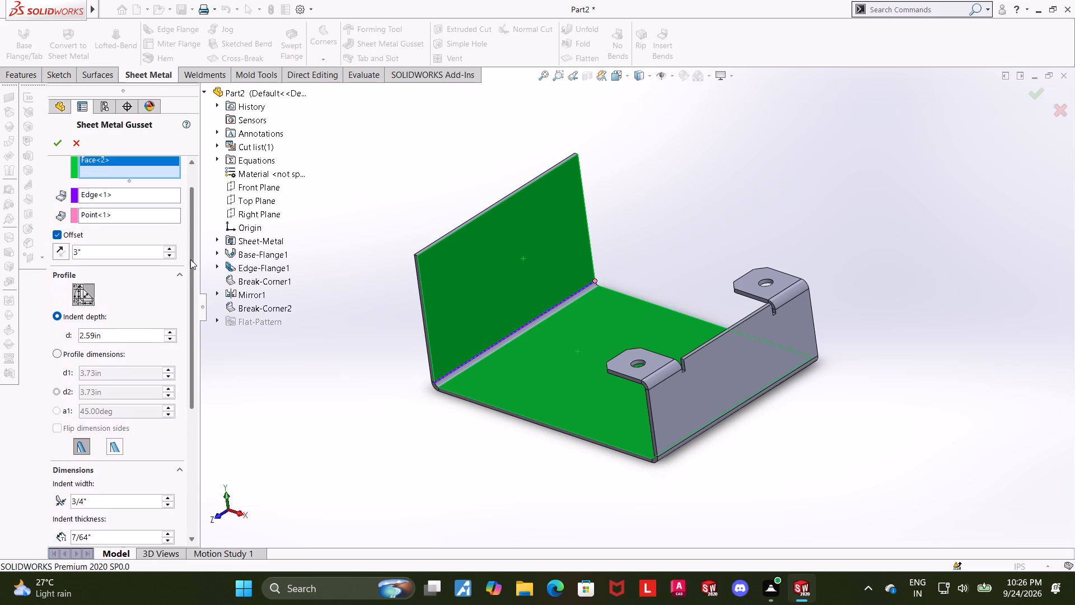
left_click_drag(190, 259, 189, 246)
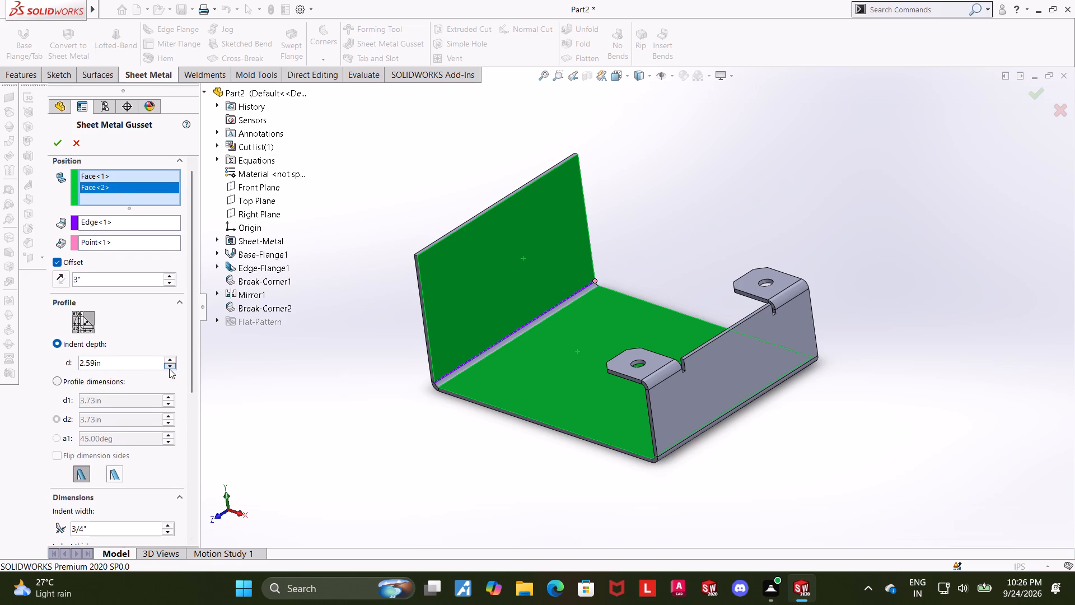
triple_click(169, 369)
triple_click(169, 369)
triple_click(169, 369)
triple_click(169, 369)
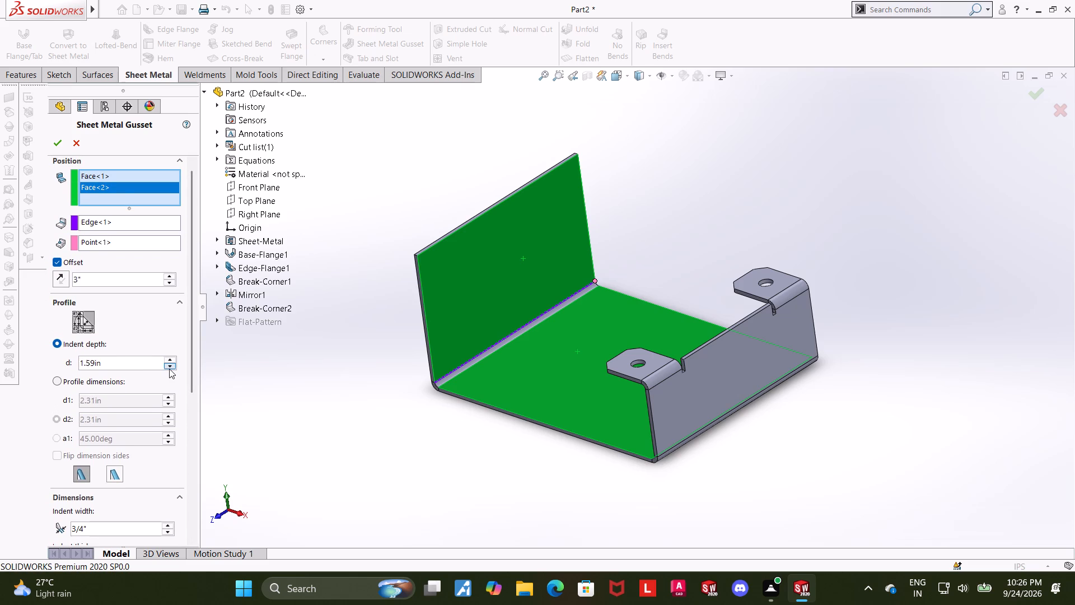
triple_click(169, 369)
left_click_drag(146, 363, 141, 363)
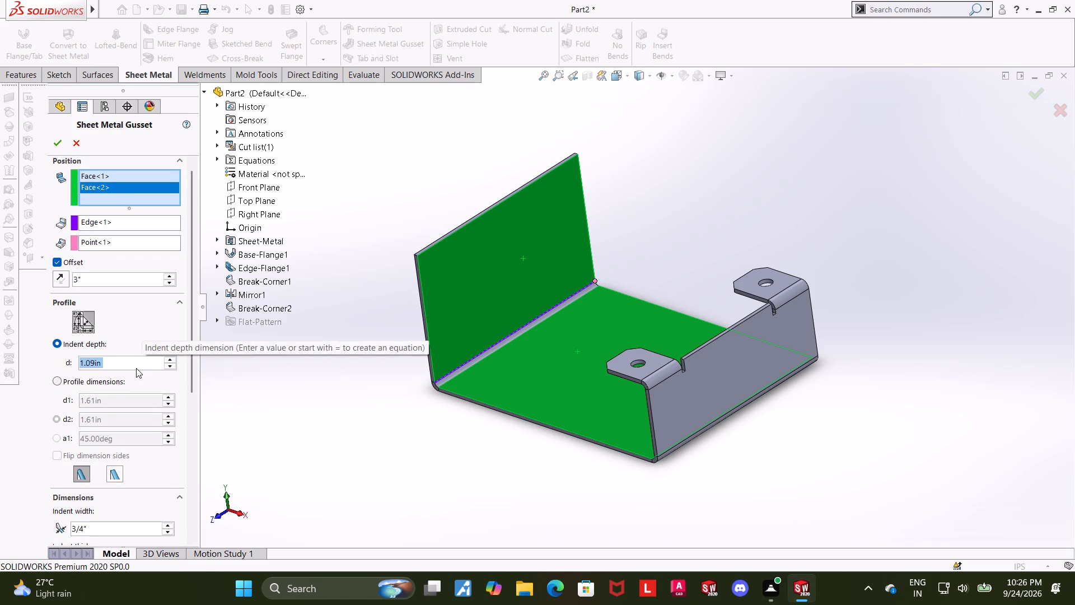
type("1 1/4")
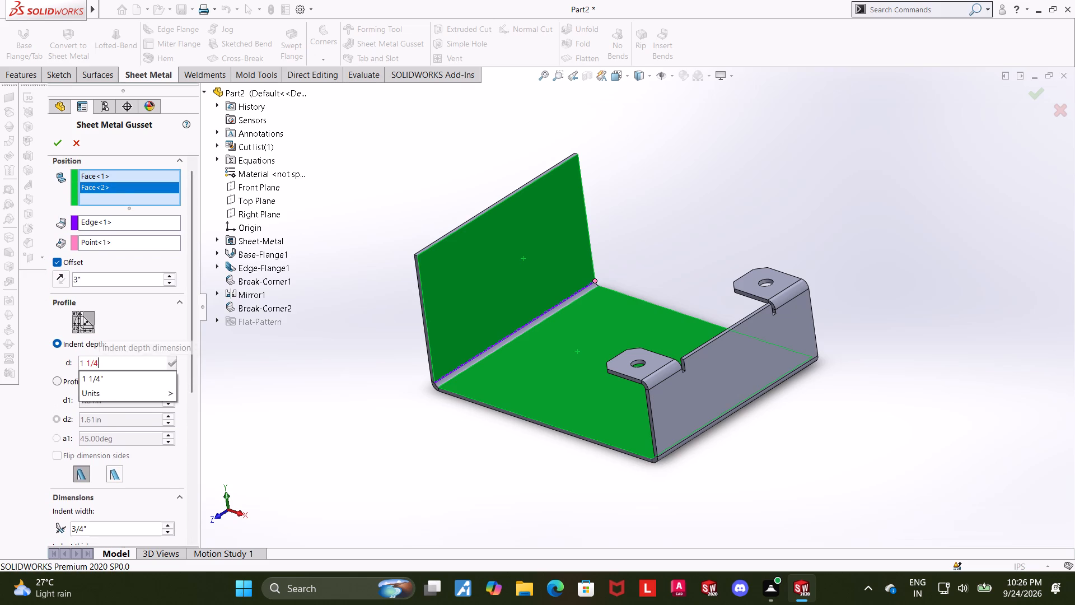
key("Return")
key("1")
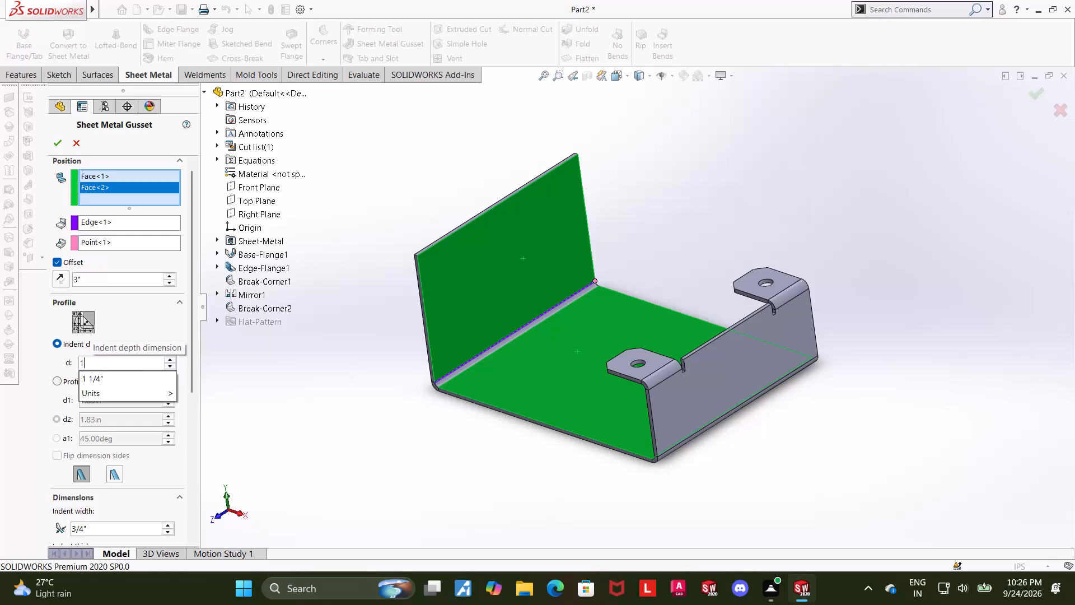
key("Return")
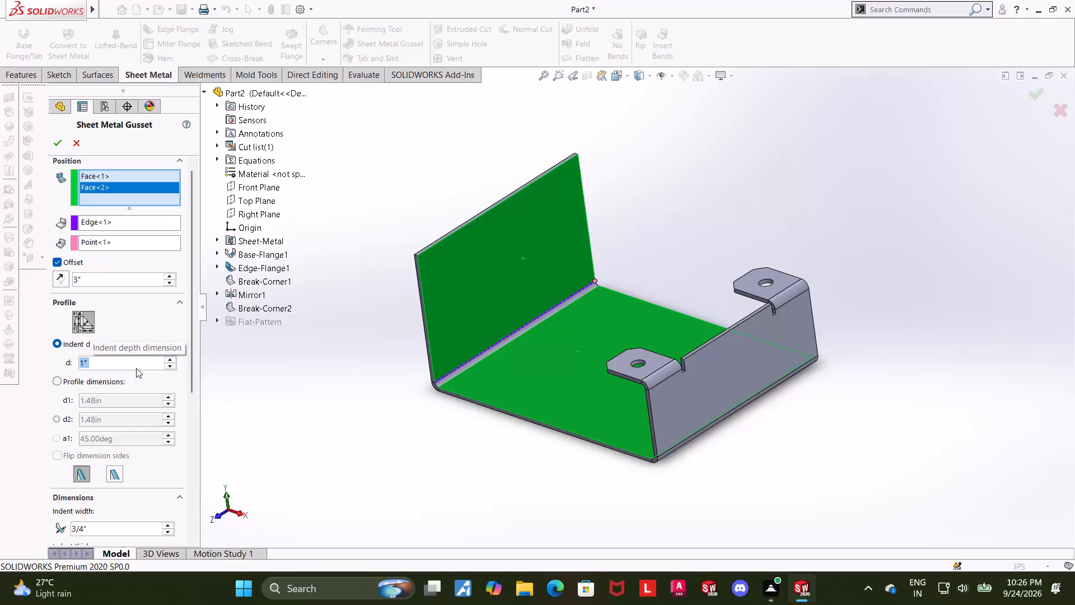
type("1 1.")
key("BackSpace")
type("/4")
key("Return")
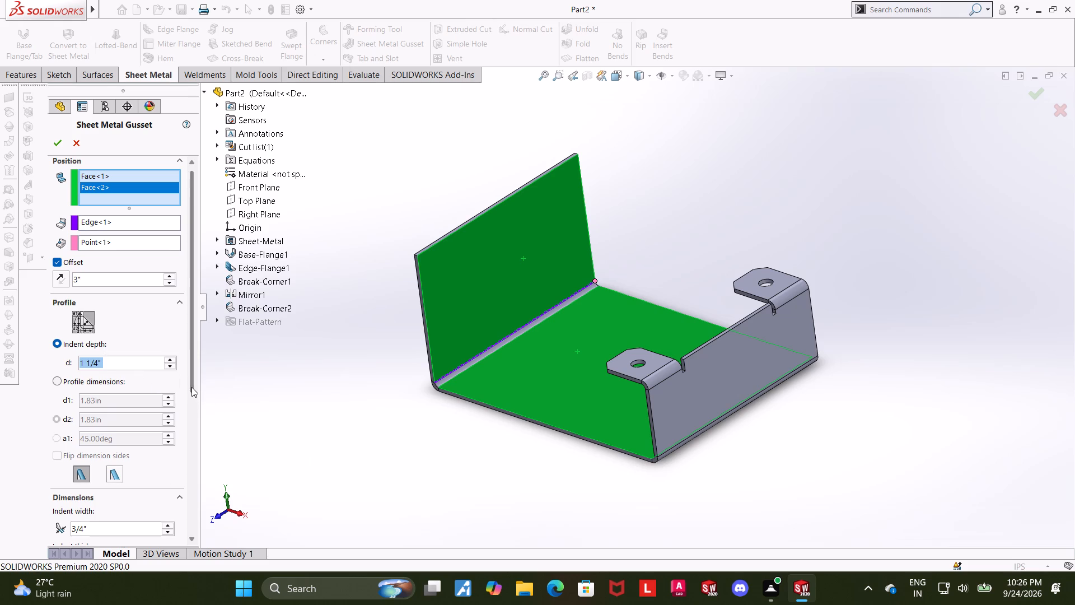
Set the gusset's side face draft to 6 degrees and create the gusset.
left_click_drag(191, 385, 198, 432)
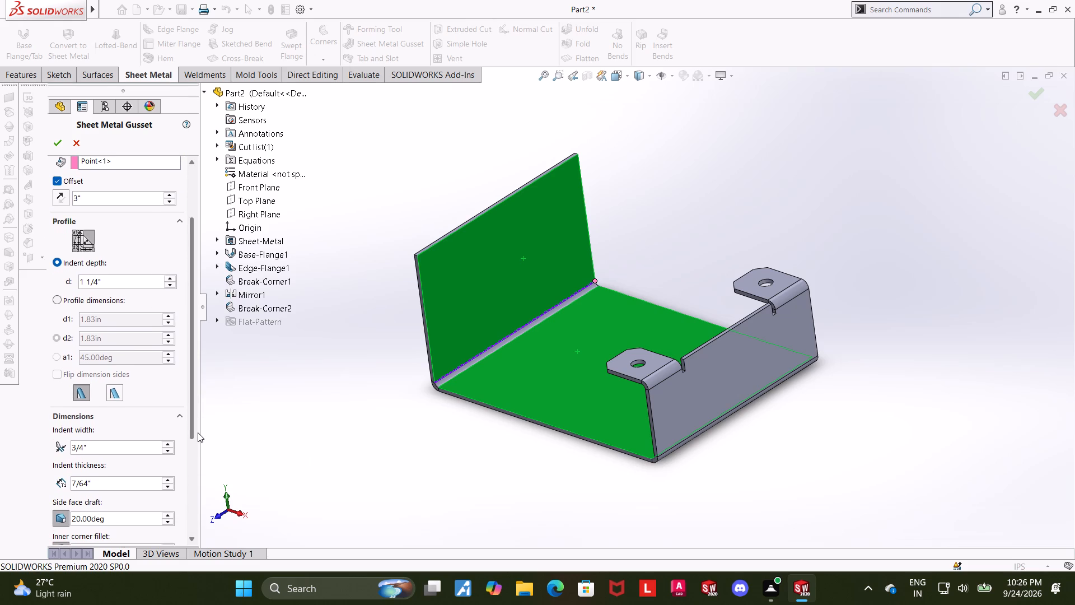
left_click_drag(198, 432, 202, 475)
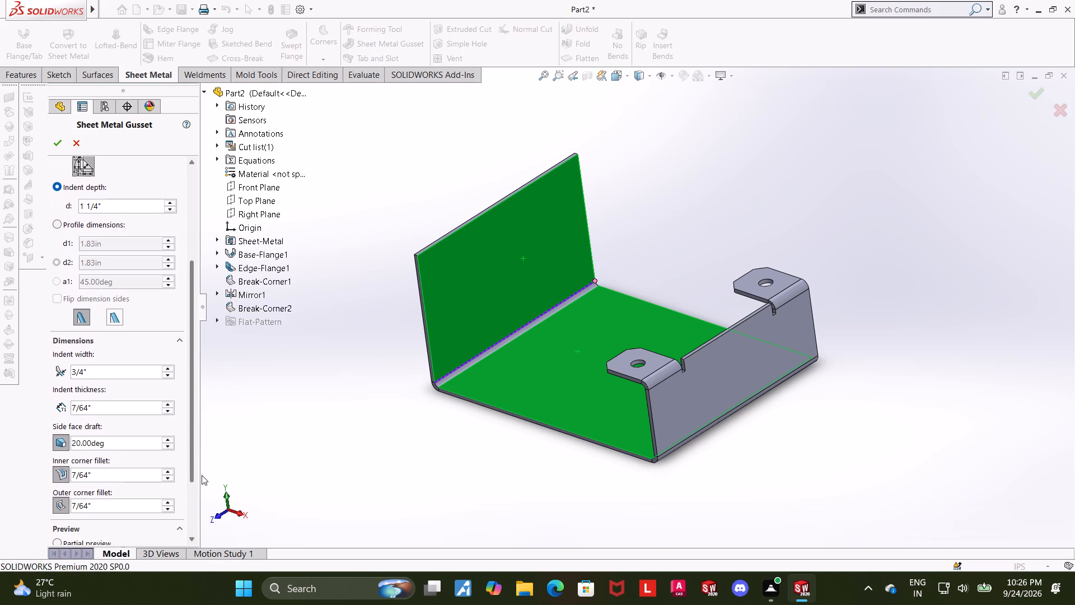
left_click_drag(202, 475, 203, 482)
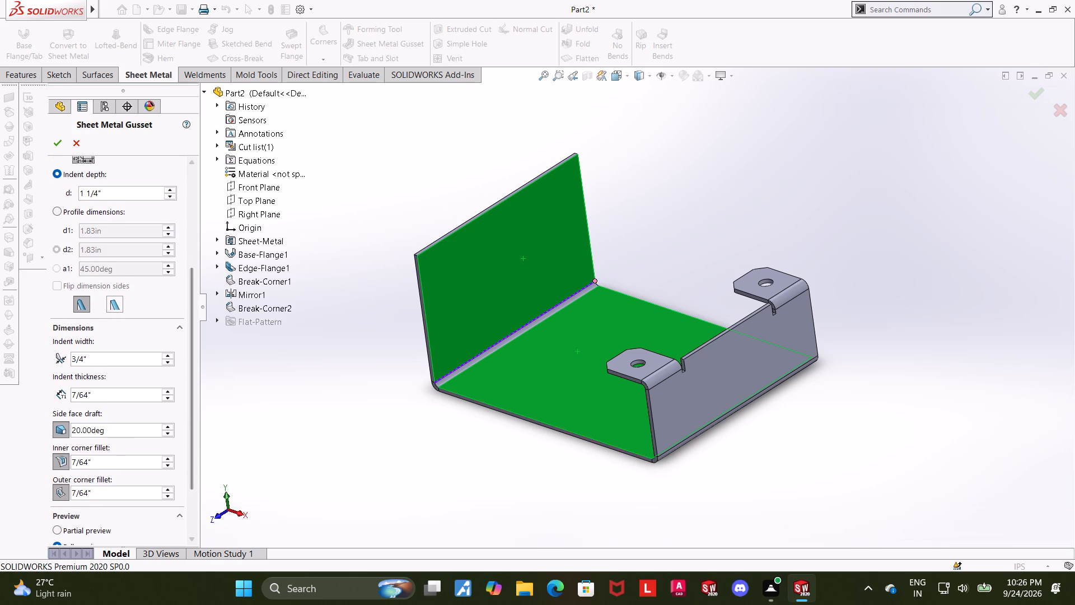
left_click_drag(120, 432, 39, 420)
key("6")
key("Return")
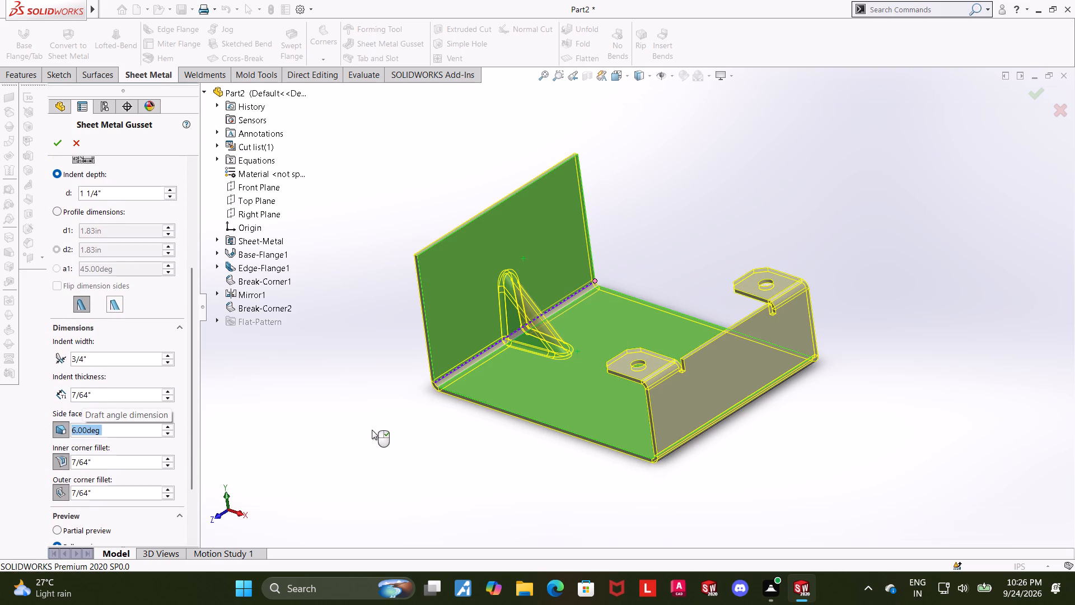
left_click(59, 139)
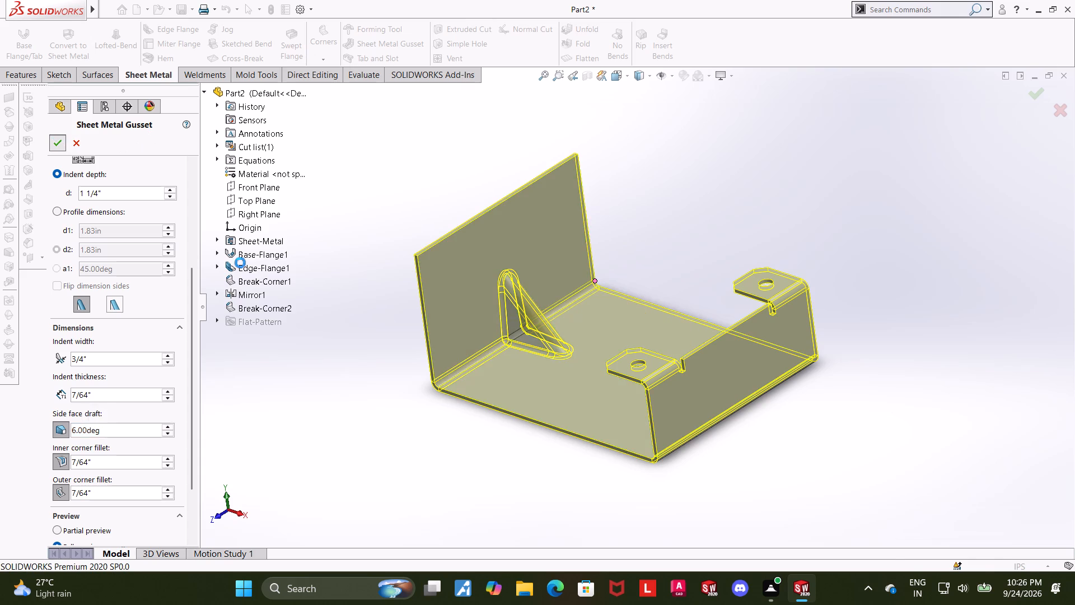
Examine the new gusset from the outside and inside of the bend, along with the whole part.
left_click(415, 423)
middle_click_drag(412, 421, 568, 314)
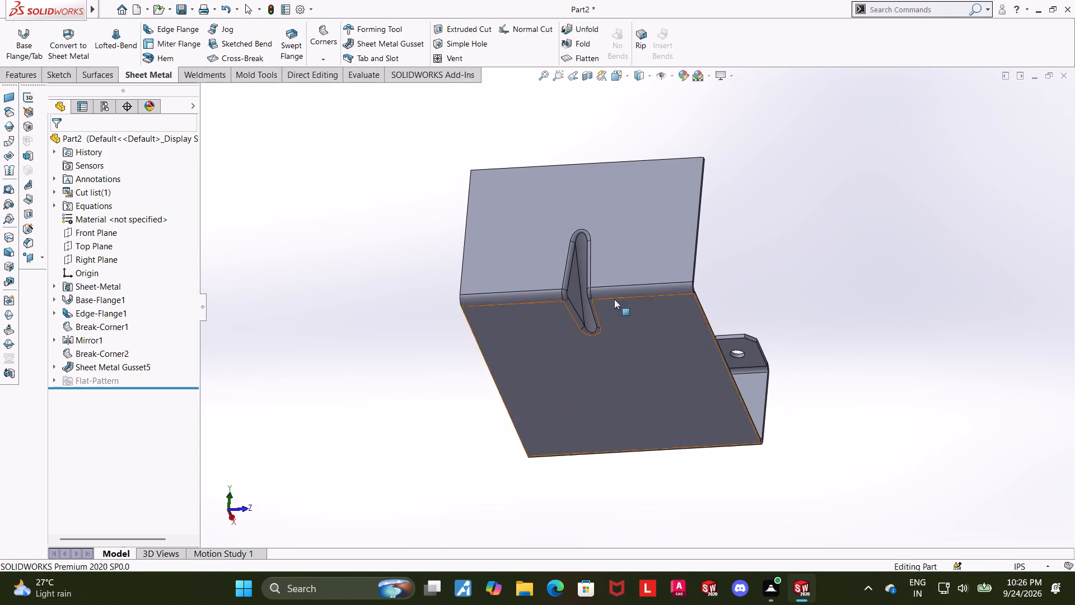
scroll(587, 308, "down", 3)
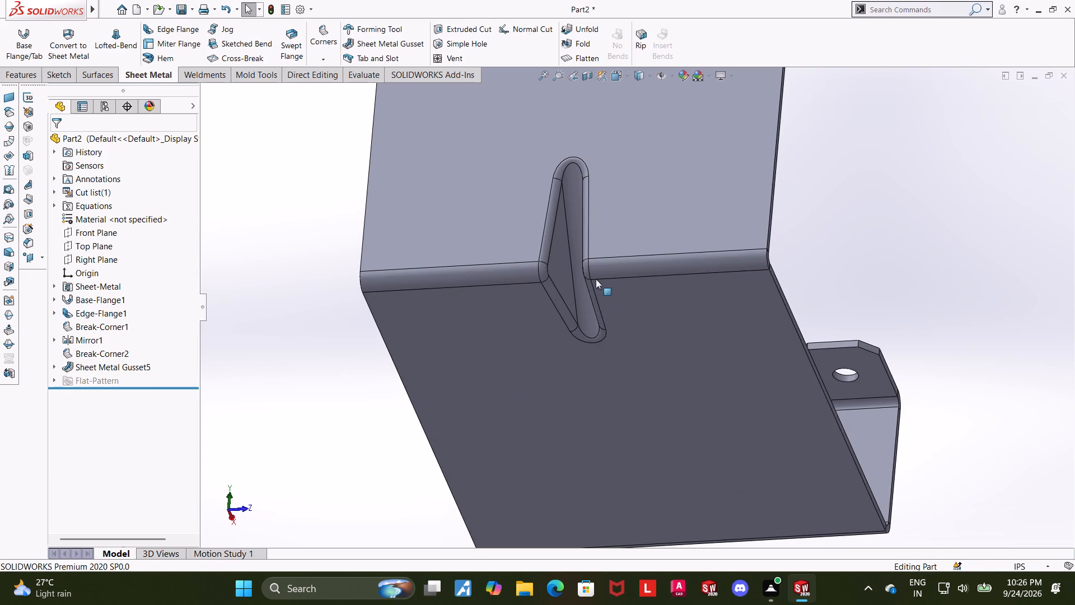
middle_click_drag(623, 322, 643, 366)
middle_click_drag(642, 366, 516, 434)
scroll(516, 434, "up", 3)
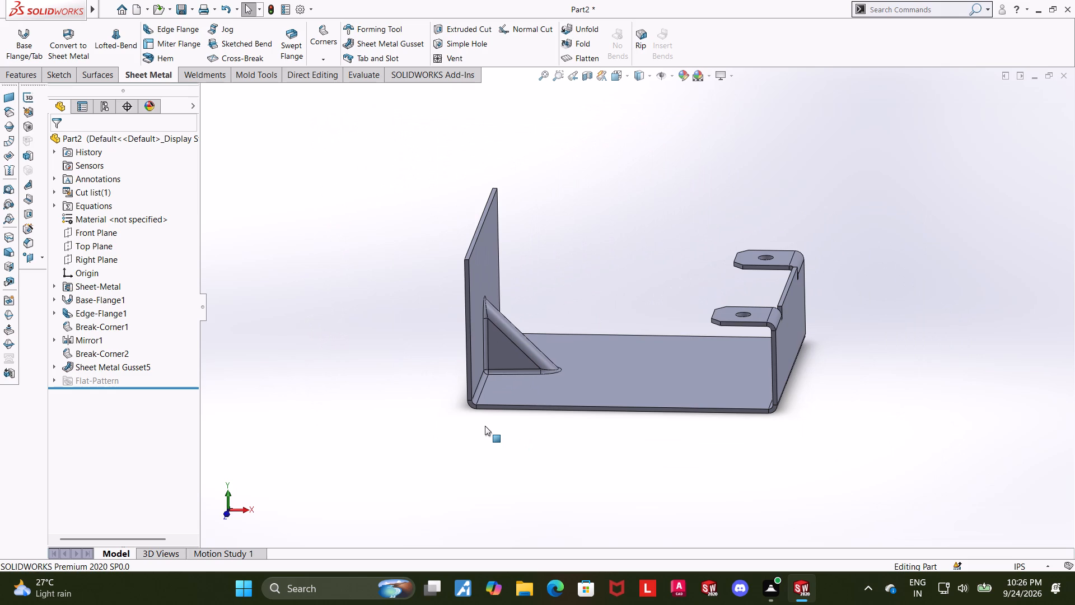
middle_click_drag(822, 364, 704, 374)
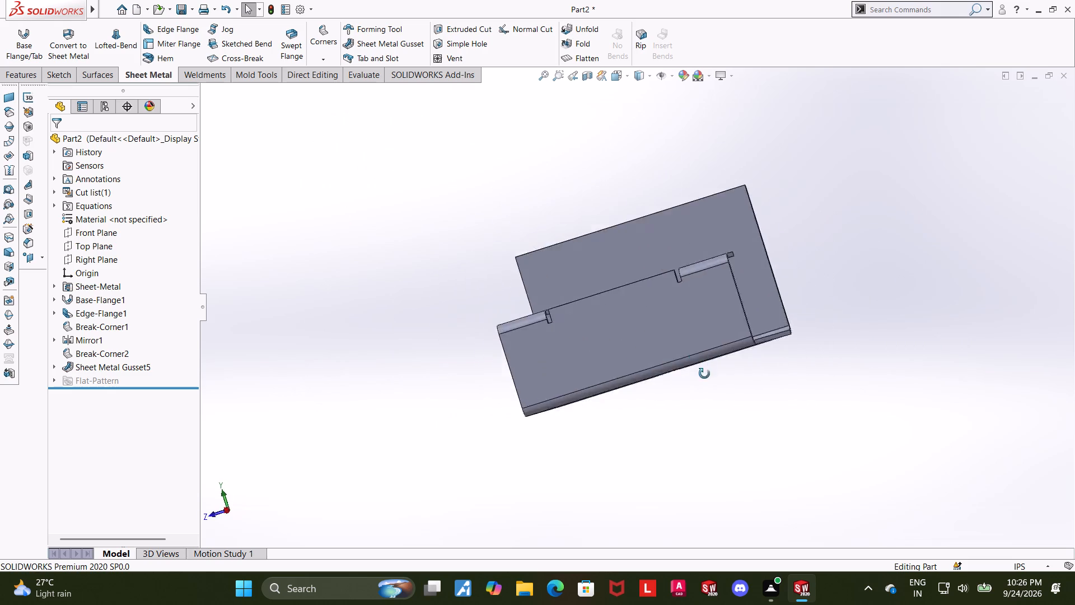
middle_click_drag(704, 374, 802, 418)
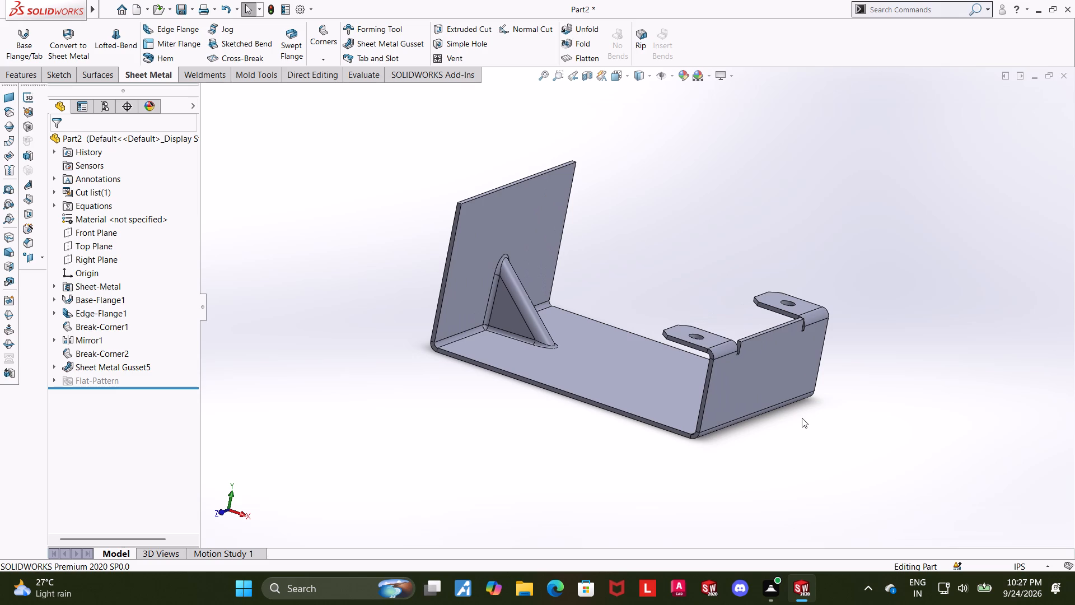
scroll(772, 437, "up", 2)
middle_click_drag(813, 286, 828, 317)
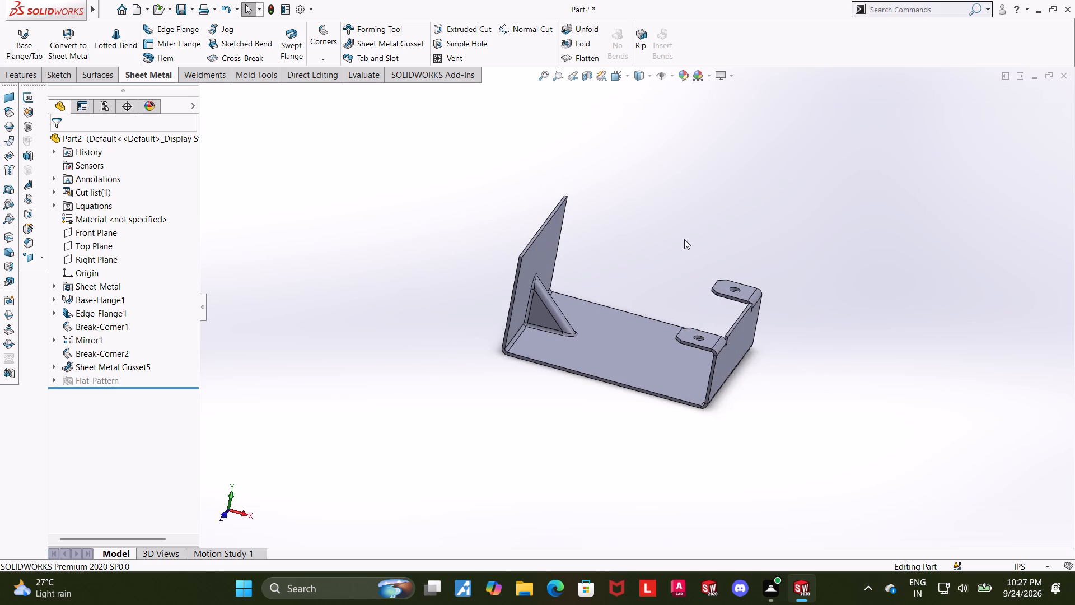
middle_click_drag(568, 183, 569, 248)
scroll(788, 304, "down", 1)
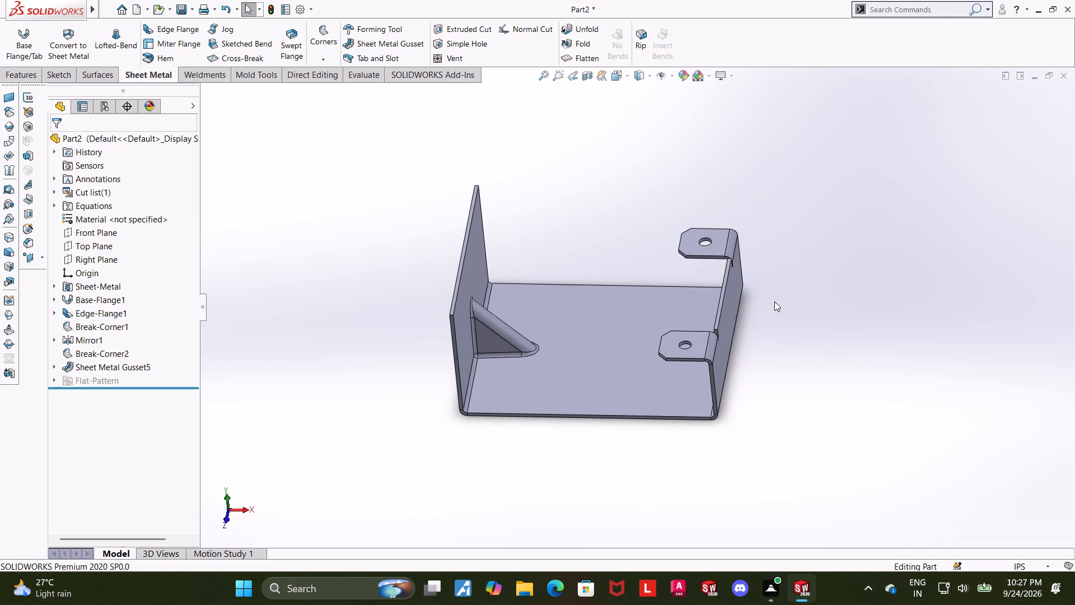
left_click(838, 379)
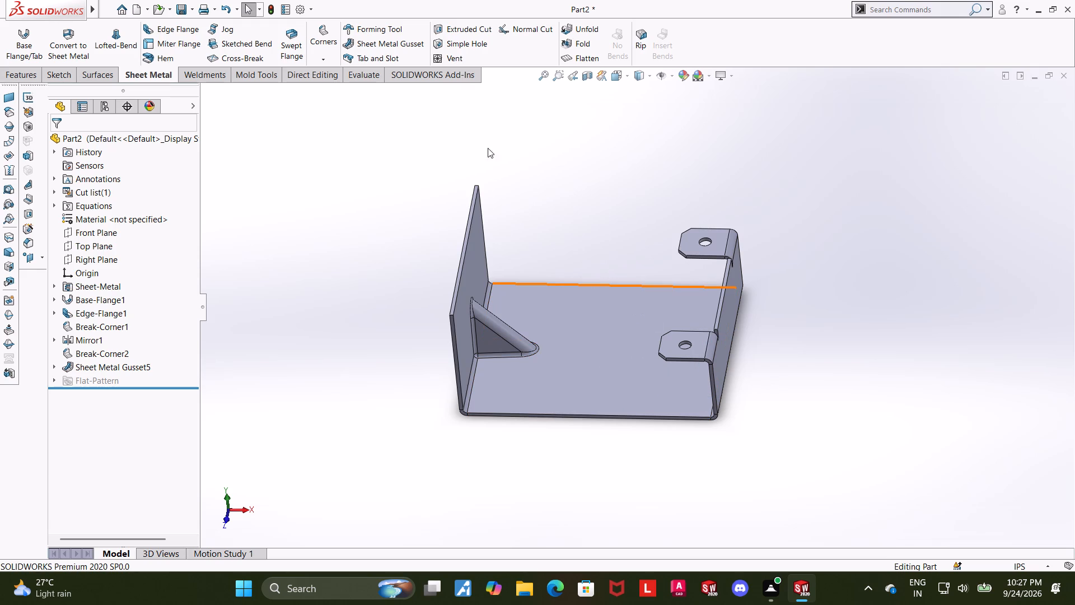
Flatten the part to check its flat pattern, and return it to the folded state.
left_click(601, 56)
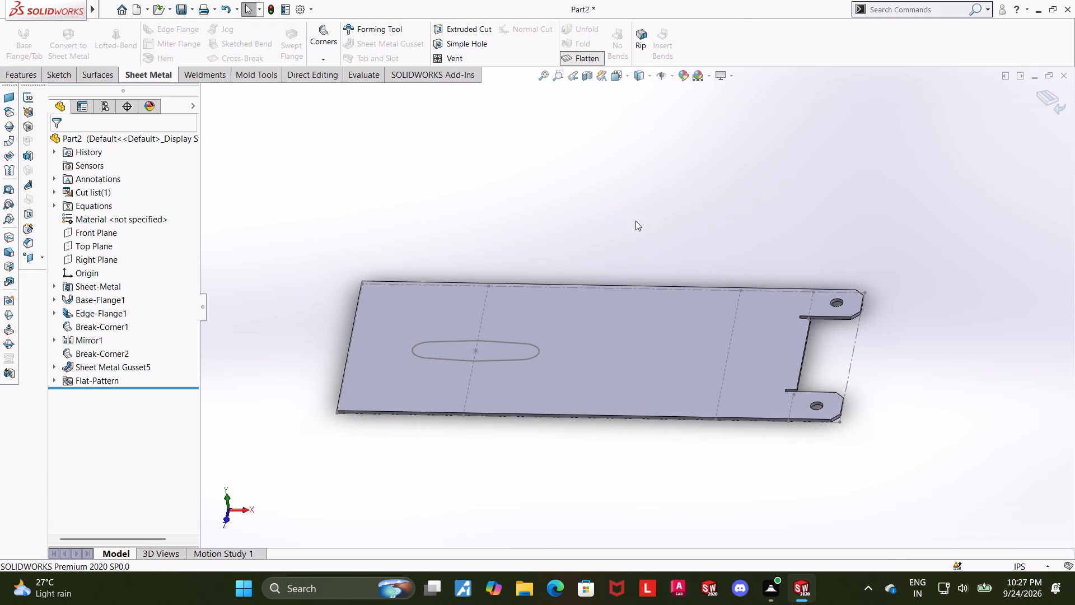
middle_click(451, 238)
left_click(593, 57)
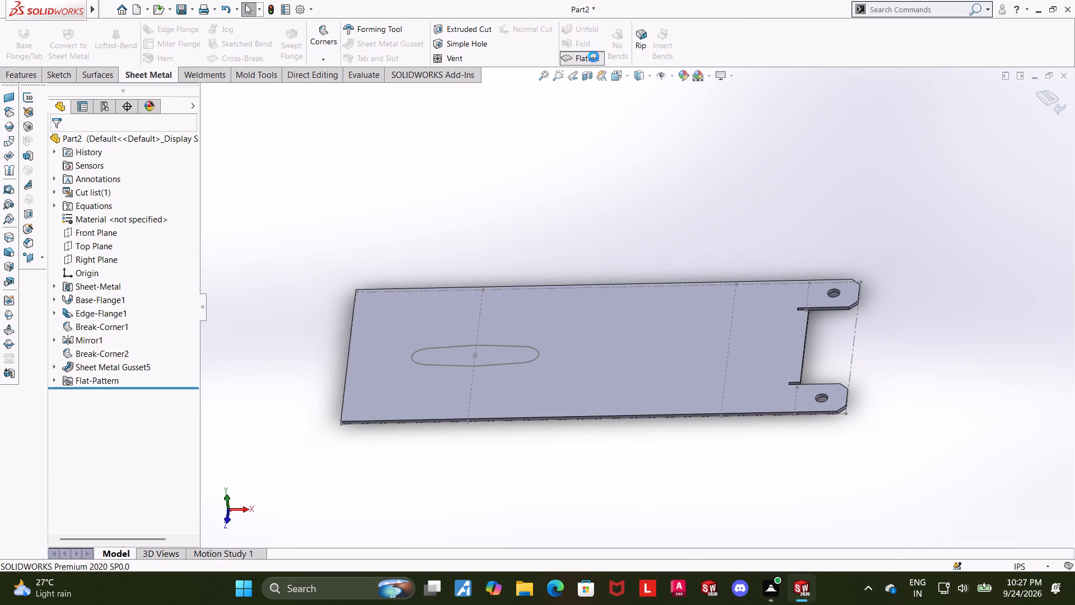
left_click(882, 295)
Examine the refolded part from above and from both sides, including the gusset and the edge flanges.
middle_click_drag(801, 278, 745, 375)
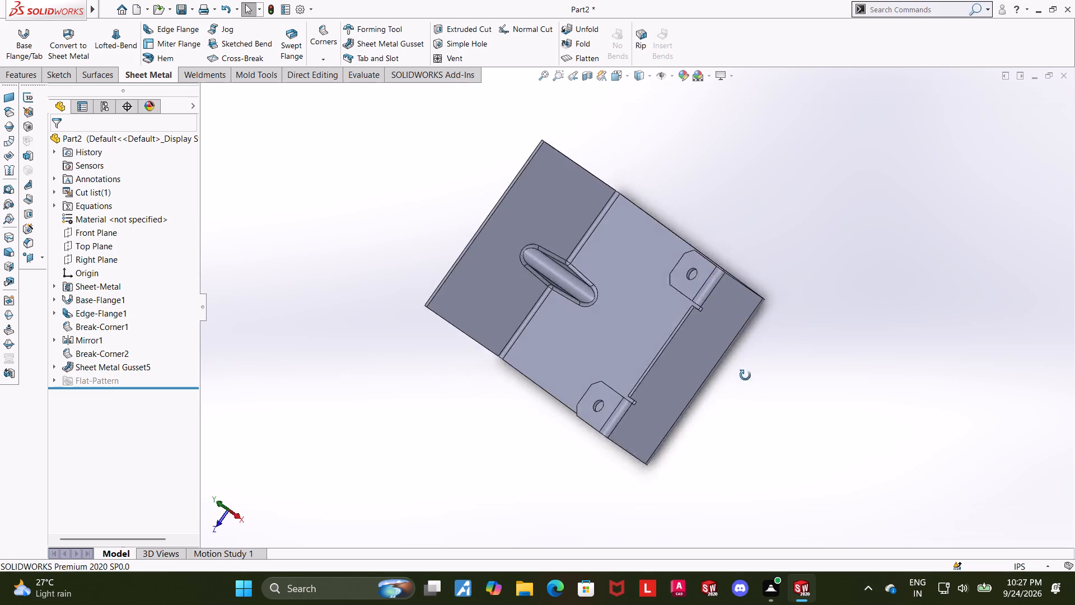
middle_click_drag(745, 375, 791, 248)
scroll(830, 365, "down", 1)
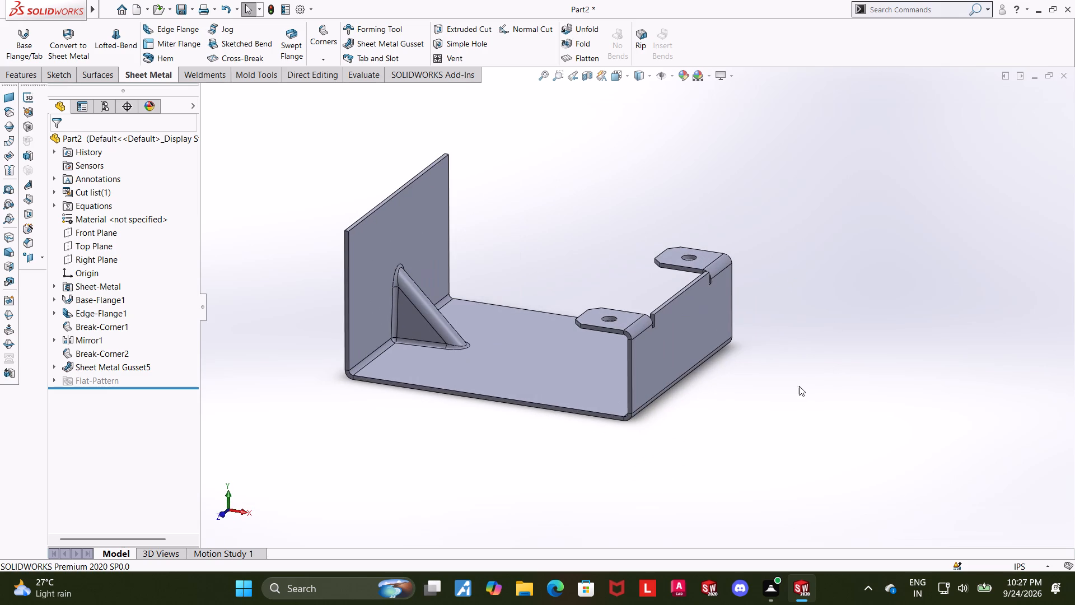
middle_click_drag(806, 368, 798, 359)
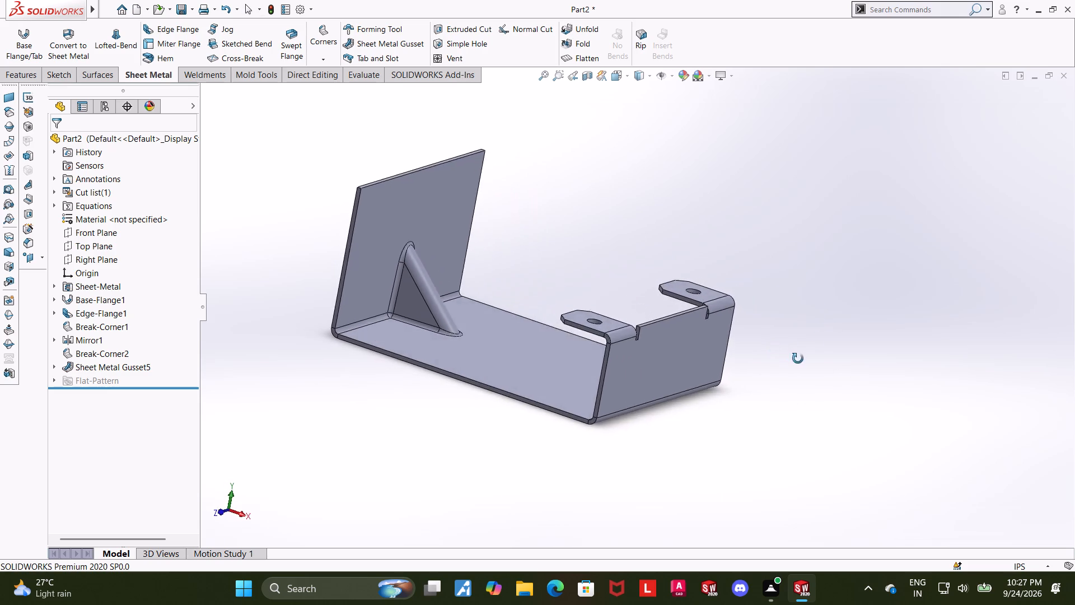
middle_click_drag(798, 359, 777, 362)
middle_click_drag(531, 360, 623, 393)
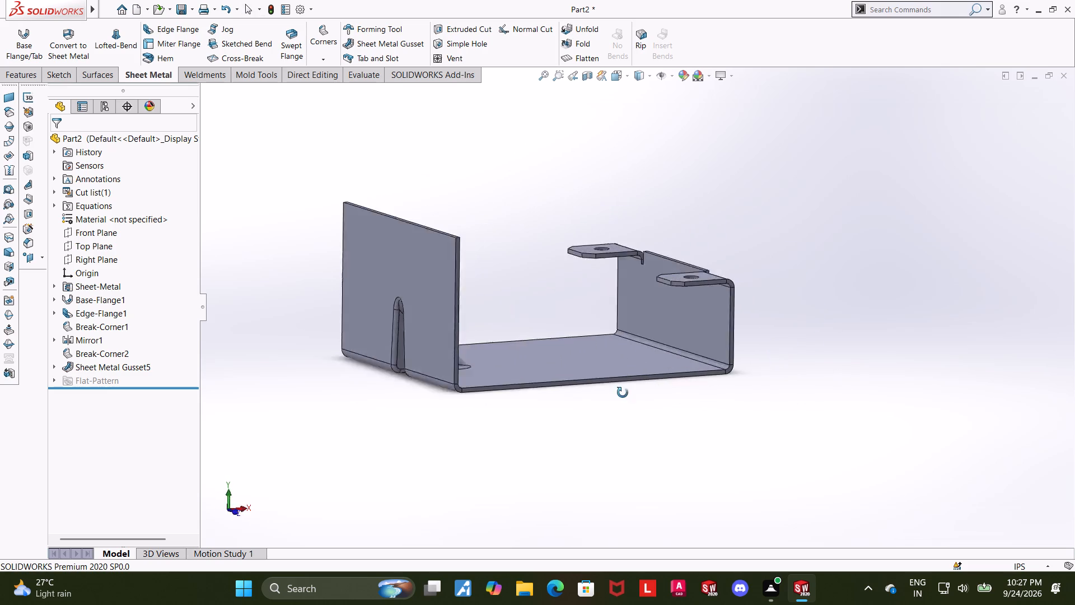
middle_click_drag(623, 393, 552, 381)
Add a closed hem 1 1/4 in long along the inner top edge of the tall wall with the gusset.
scroll(464, 245, "down", 4)
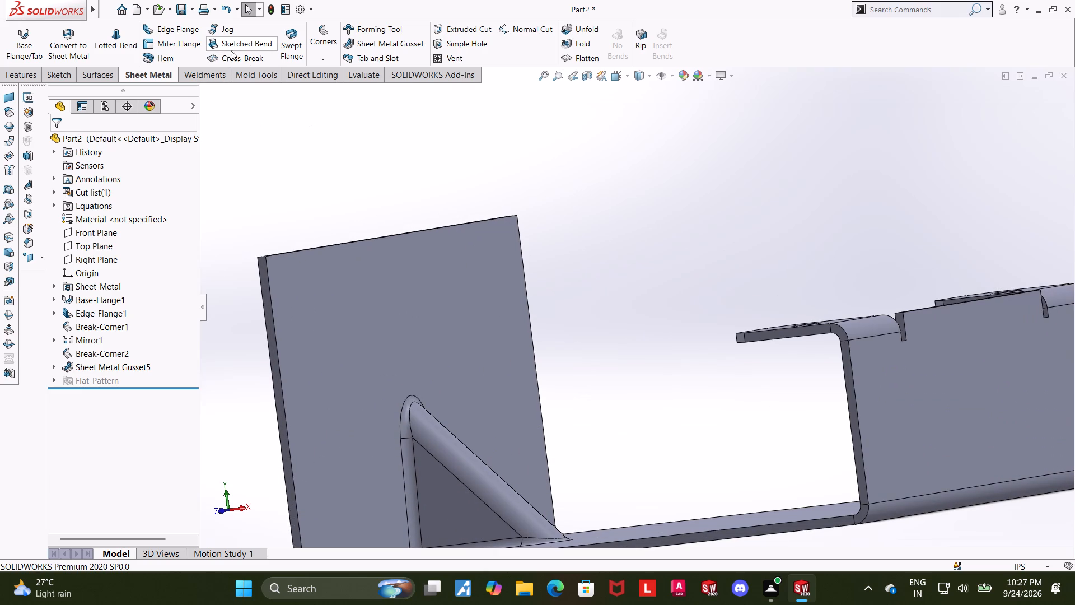
left_click(163, 58)
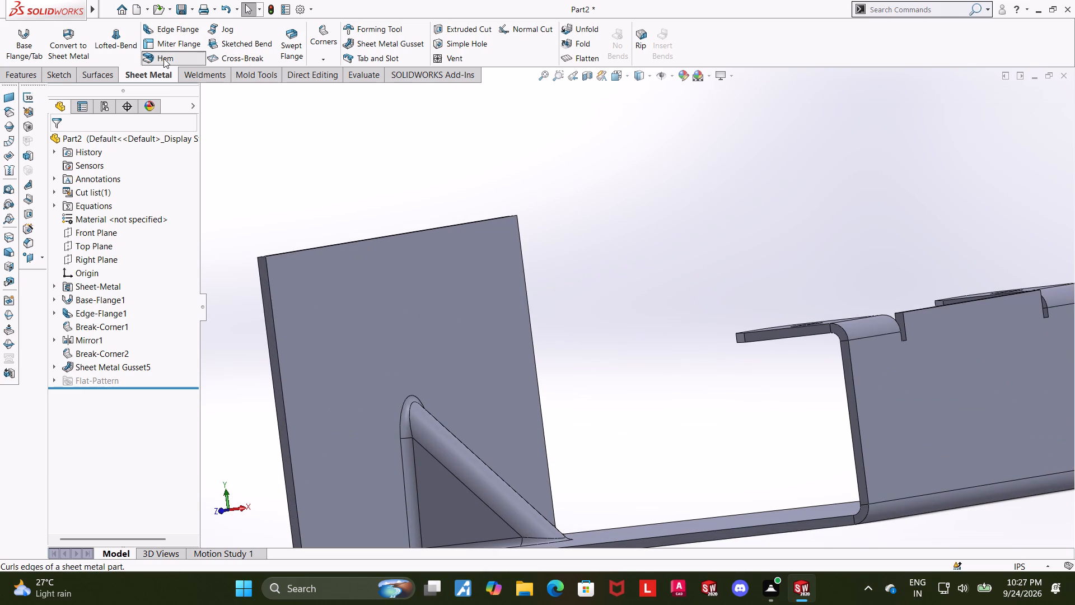
left_click(357, 242)
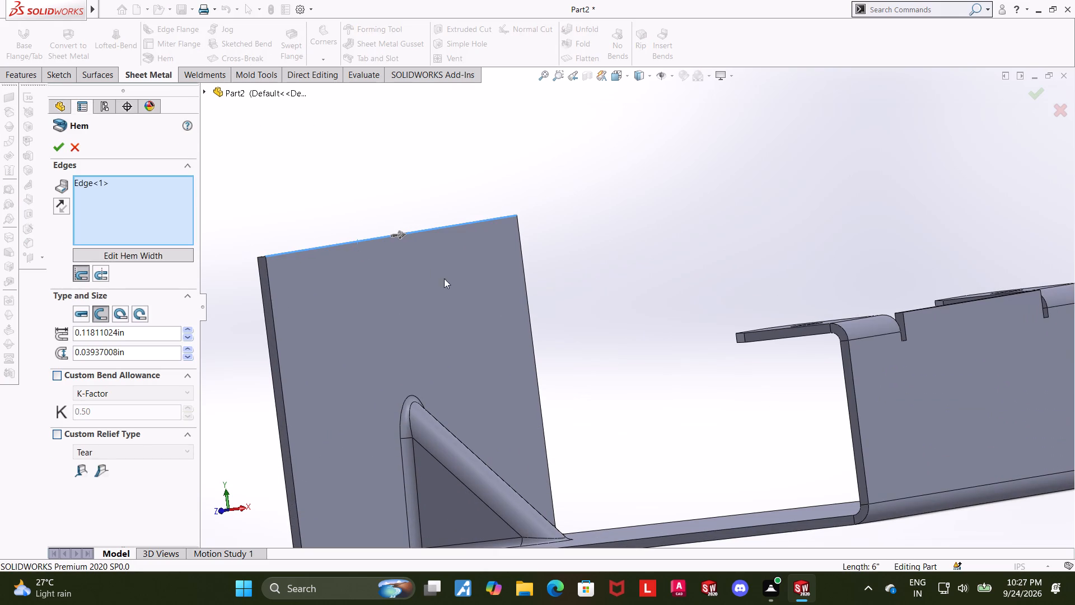
middle_click_drag(611, 249, 647, 259)
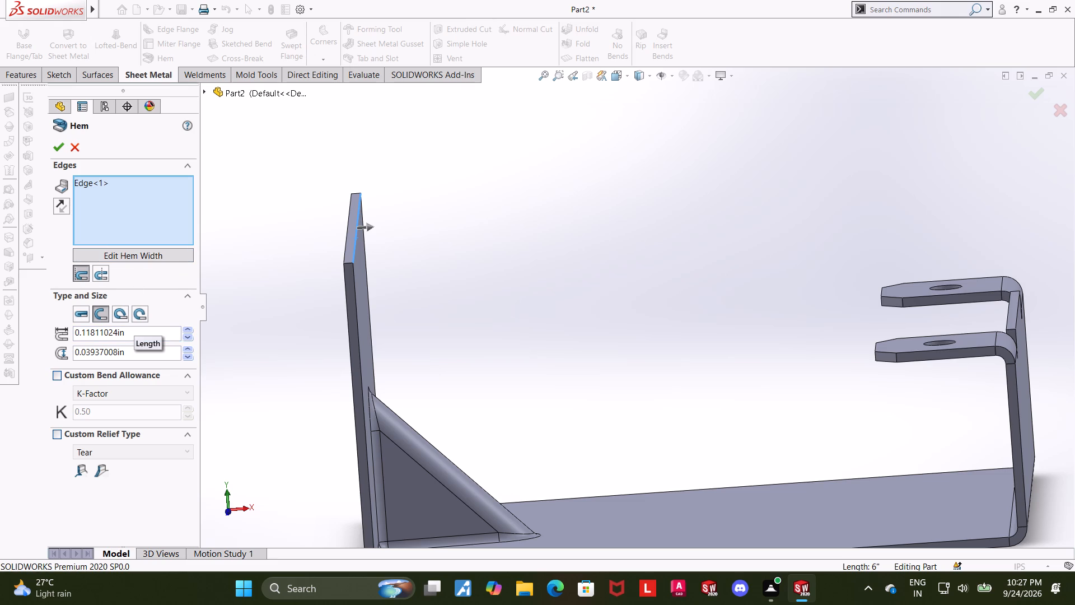
left_click_drag(139, 335, 43, 321)
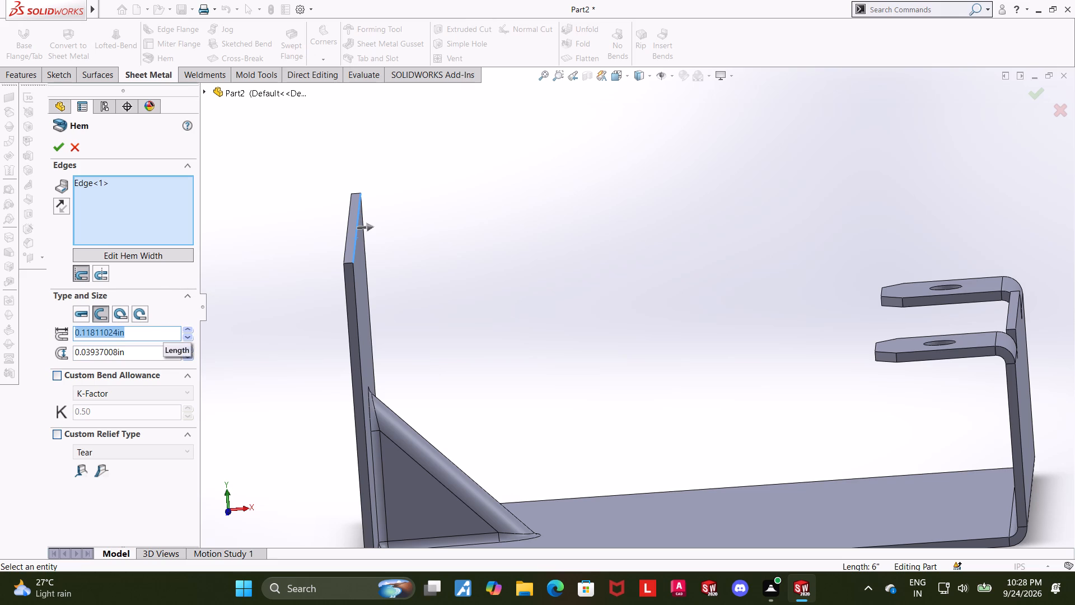
type("1 1/4")
key("Return")
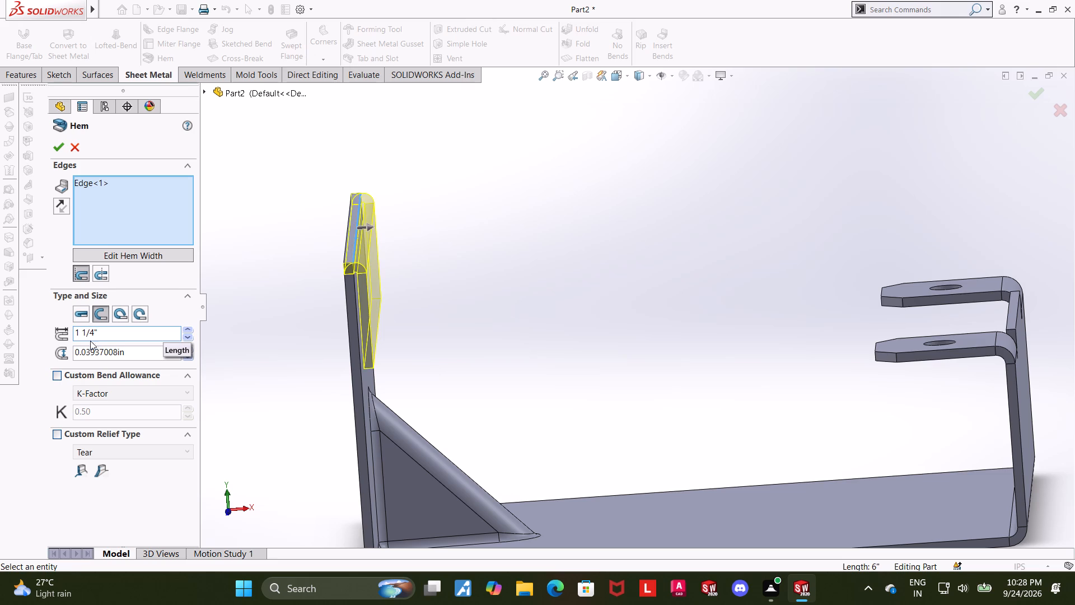
left_click(78, 317)
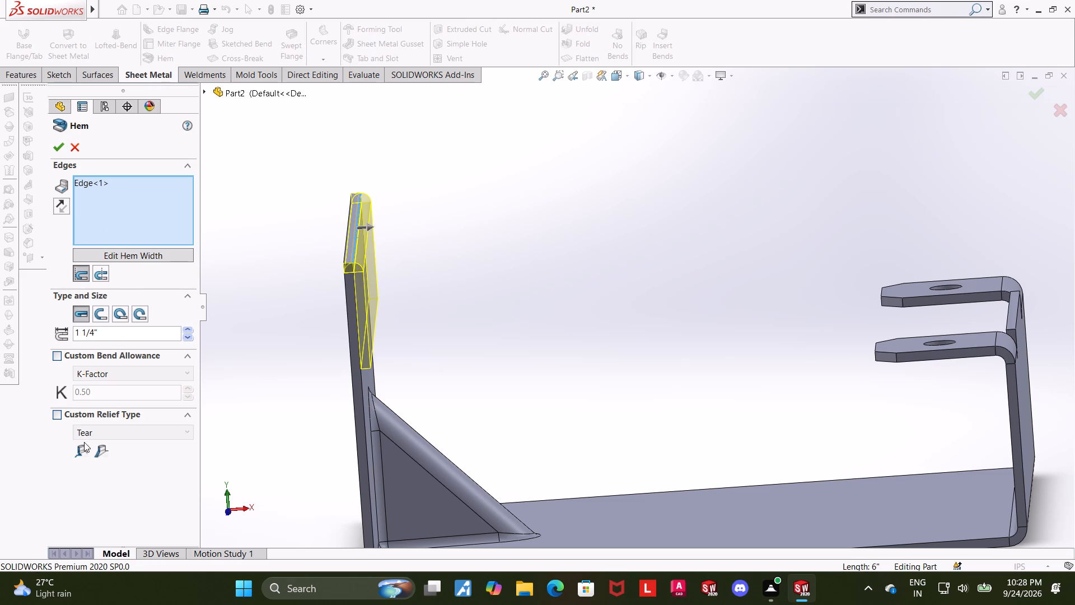
left_click(59, 152)
Examine the new hem from outside and inside the wall, along with the whole part.
left_click(522, 283)
middle_click_drag(492, 260, 543, 230)
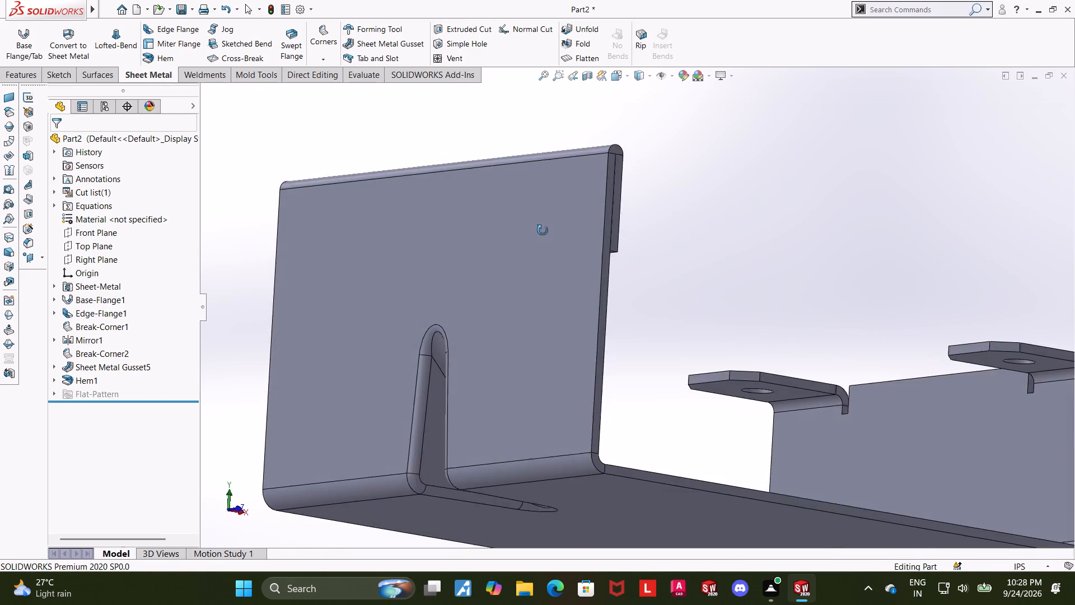
middle_click_drag(543, 230, 501, 262)
scroll(488, 249, "up", 6)
middle_click_drag(612, 275, 651, 309)
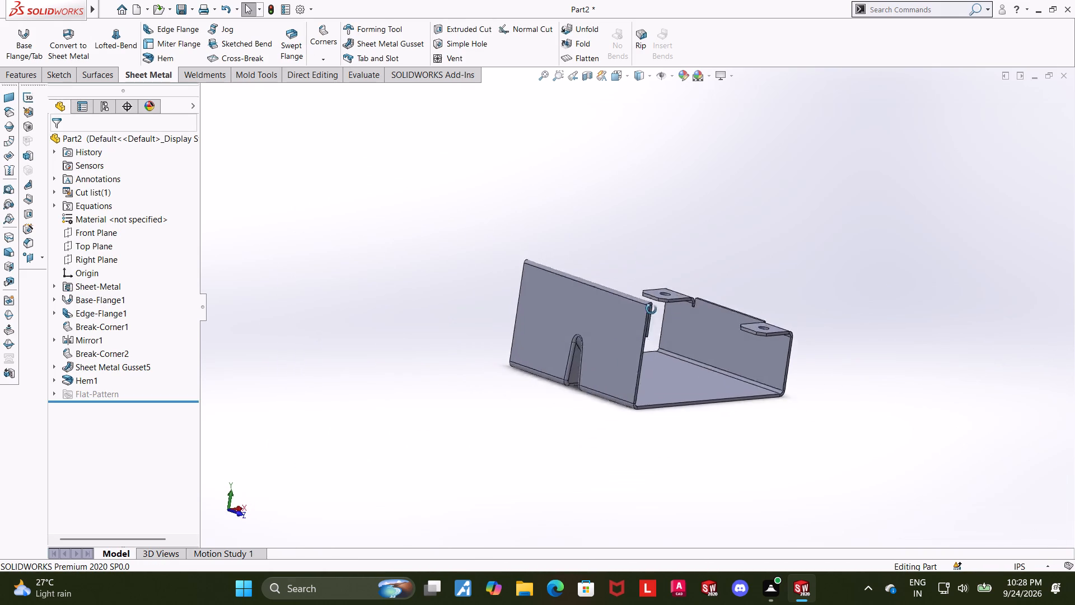
middle_click_drag(651, 309, 587, 318)
scroll(587, 315, "up", 2)
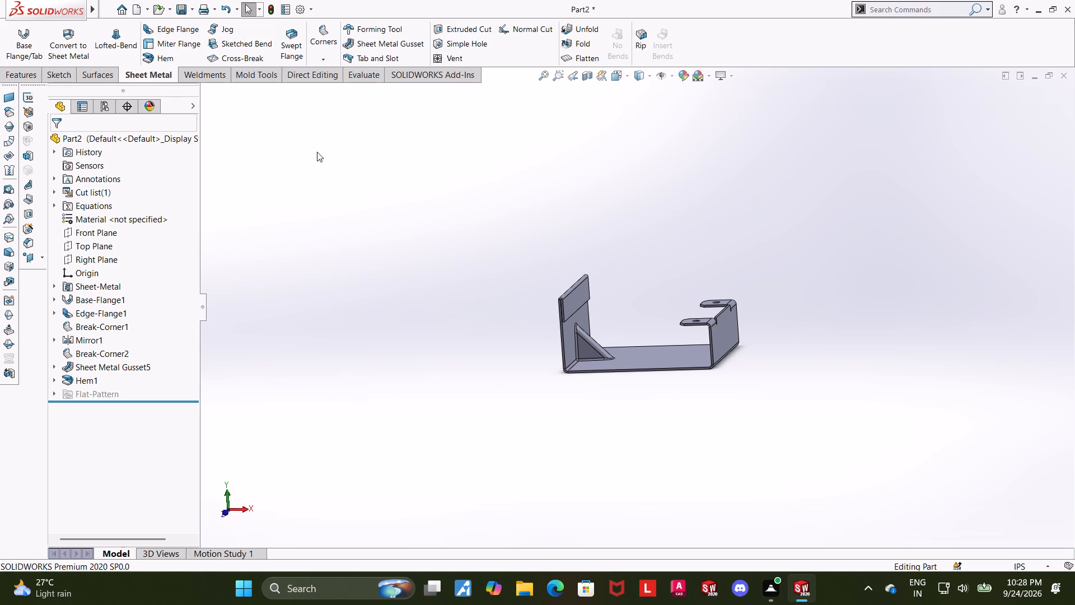
middle_click_drag(755, 307, 731, 314)
middle_click_drag(859, 272, 823, 289)
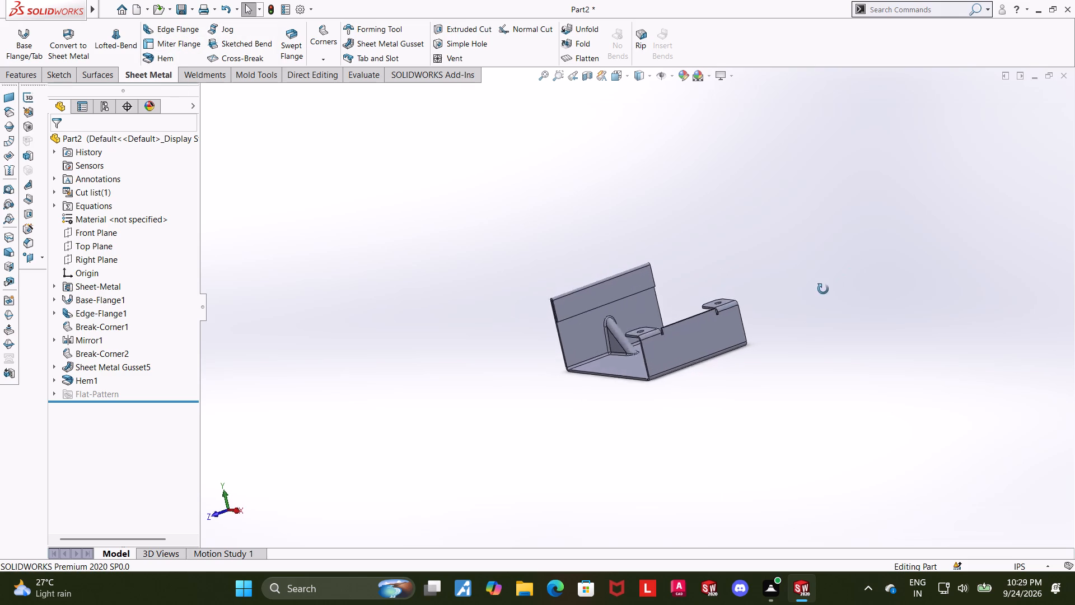
middle_click_drag(823, 289, 788, 347)
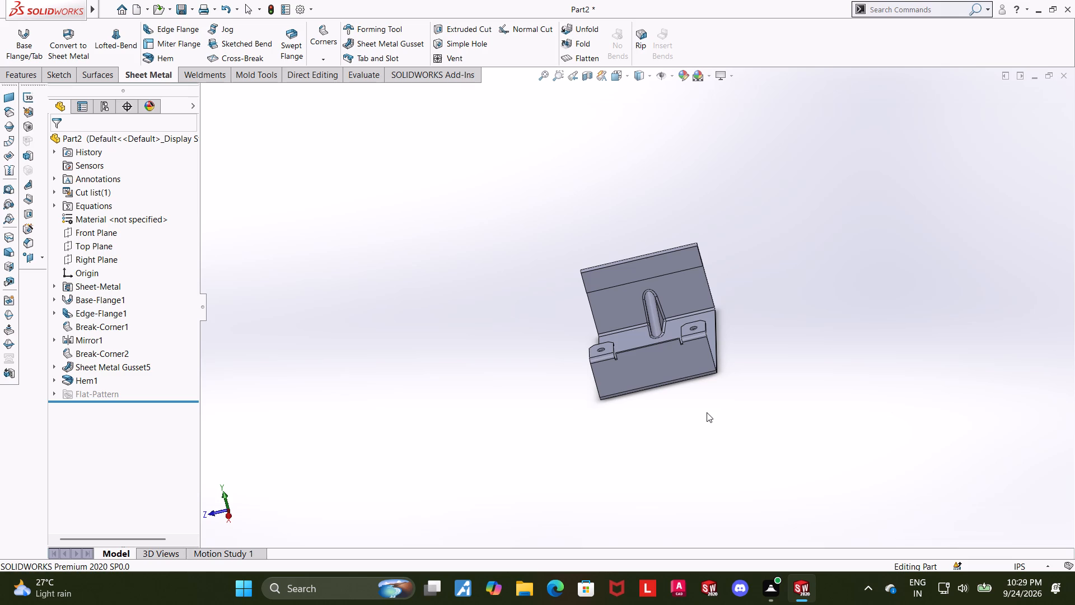
middle_click_drag(768, 415, 752, 398)
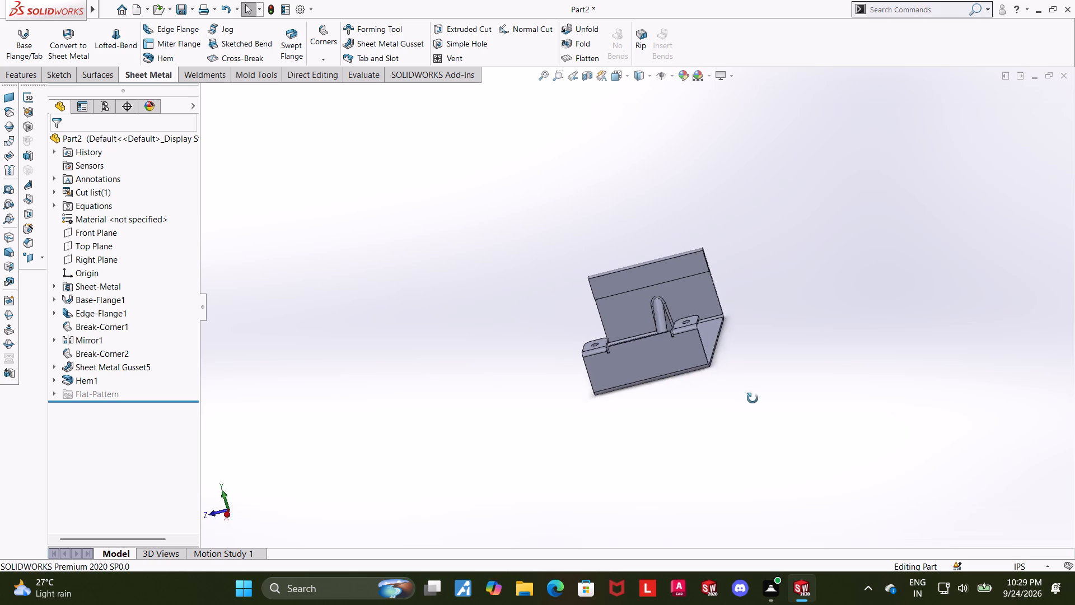
middle_click_drag(752, 398, 737, 401)
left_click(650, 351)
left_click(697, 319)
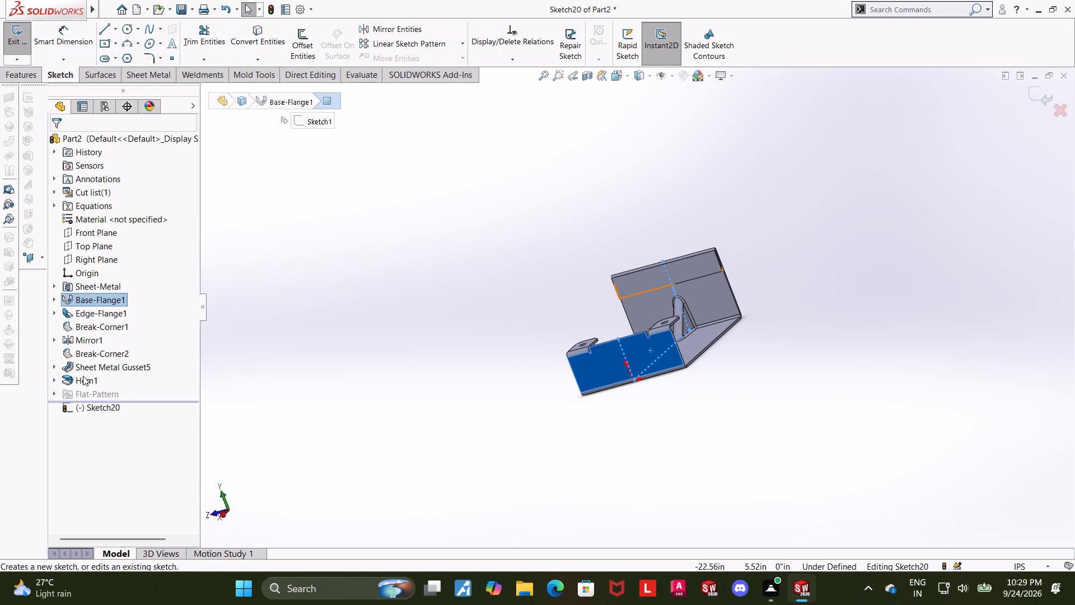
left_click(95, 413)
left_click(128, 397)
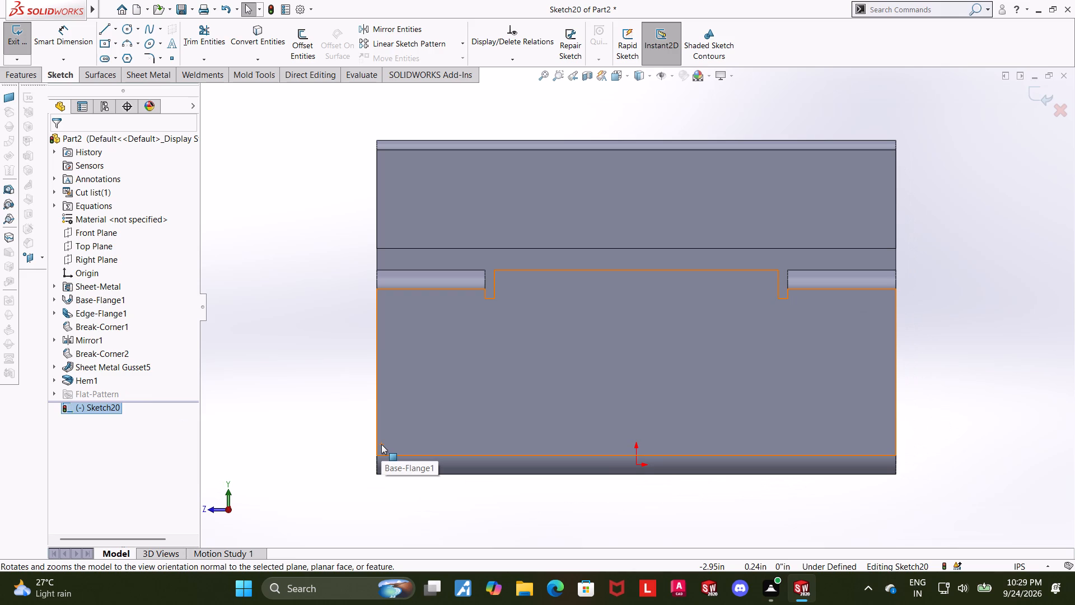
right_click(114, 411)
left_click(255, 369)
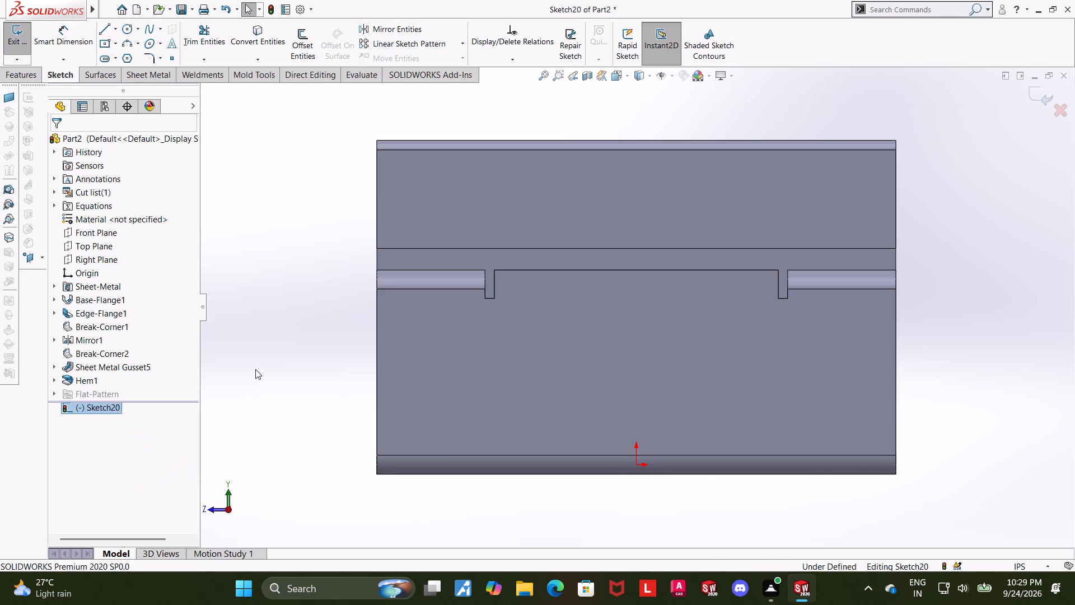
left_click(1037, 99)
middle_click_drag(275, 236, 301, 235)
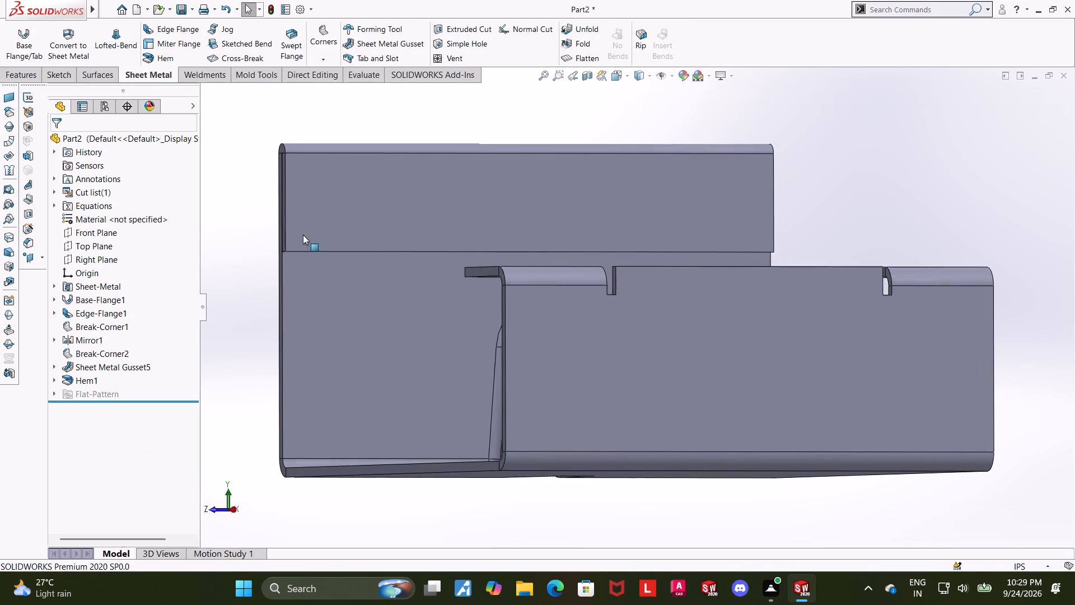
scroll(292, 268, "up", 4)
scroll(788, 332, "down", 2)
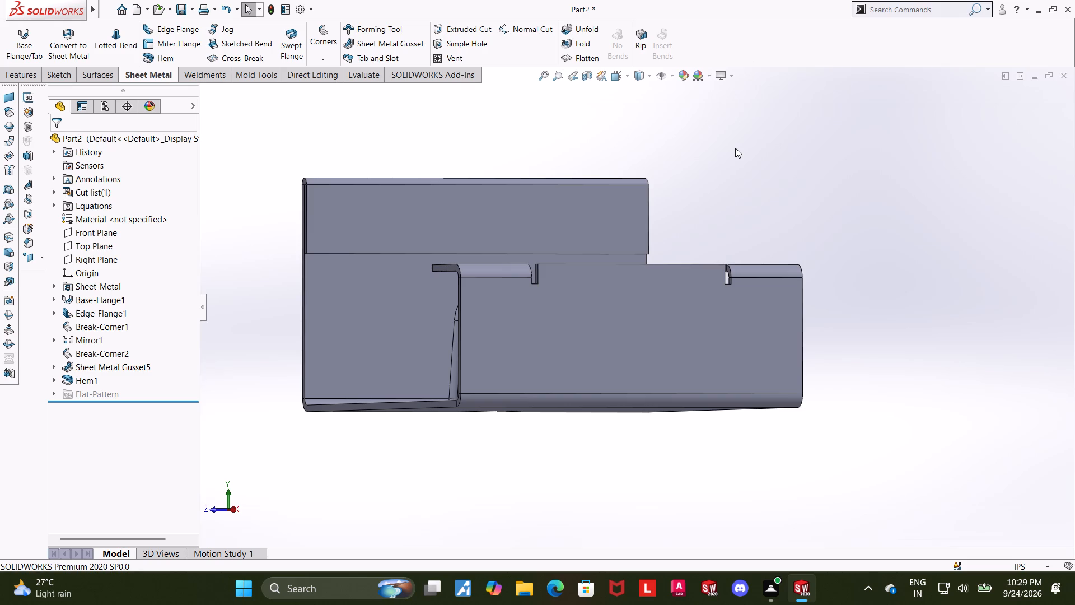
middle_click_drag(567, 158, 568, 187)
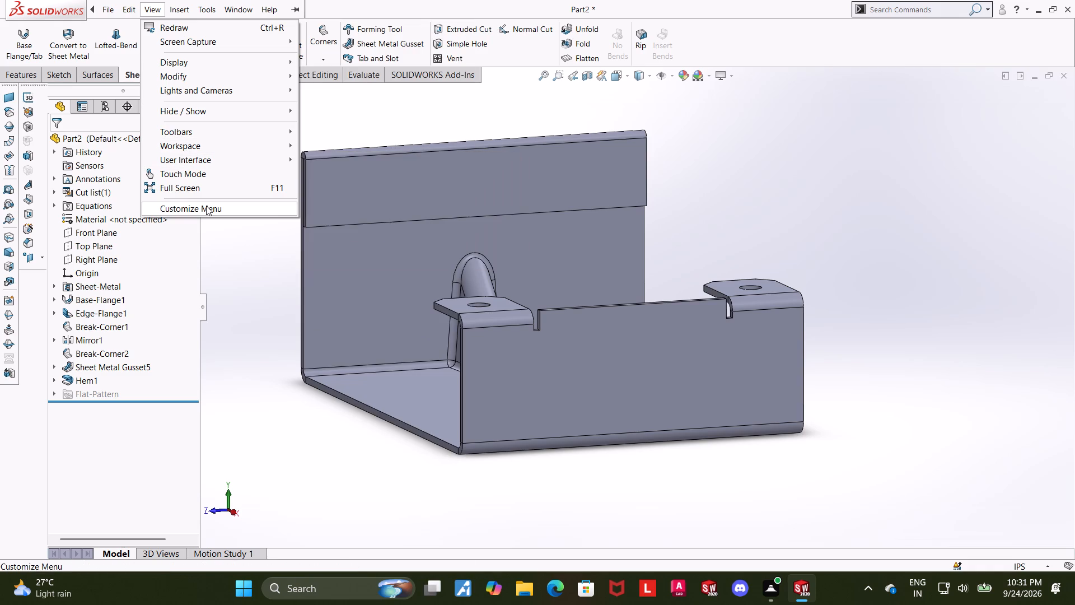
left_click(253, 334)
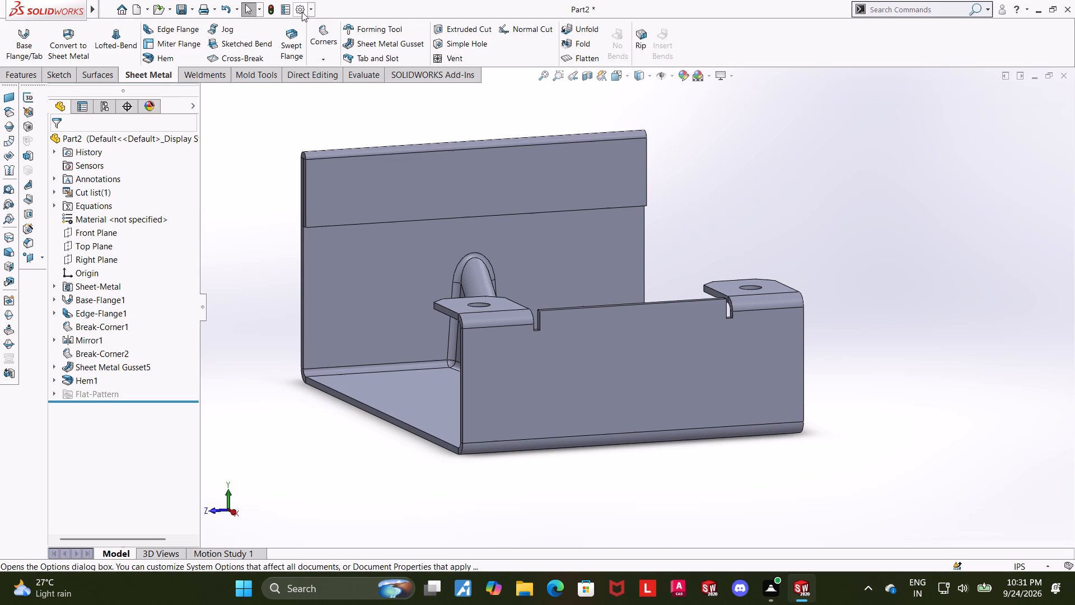
Open the system options.
left_click(302, 12)
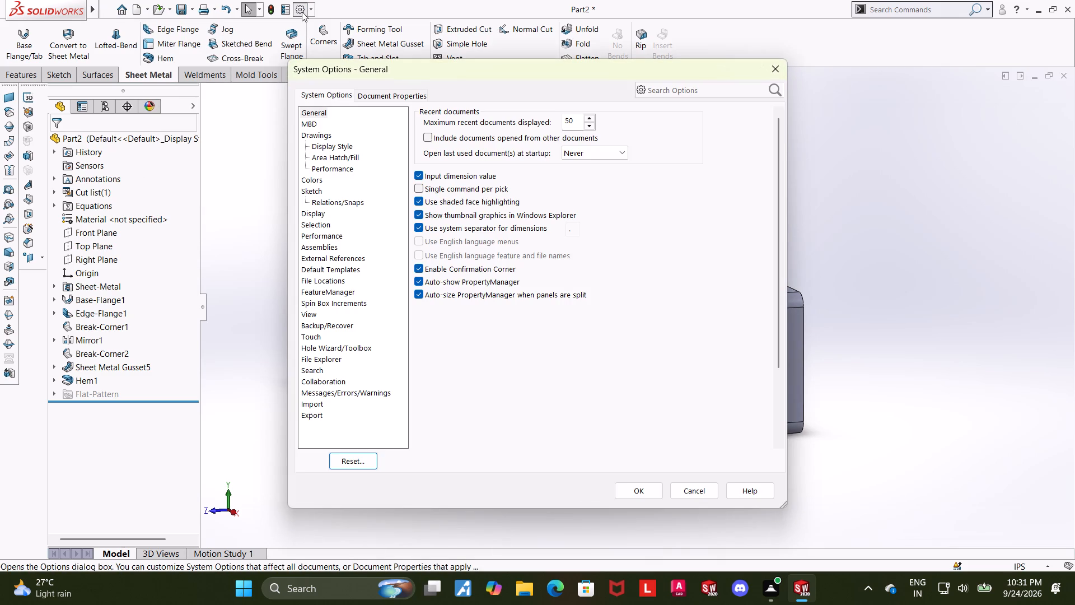
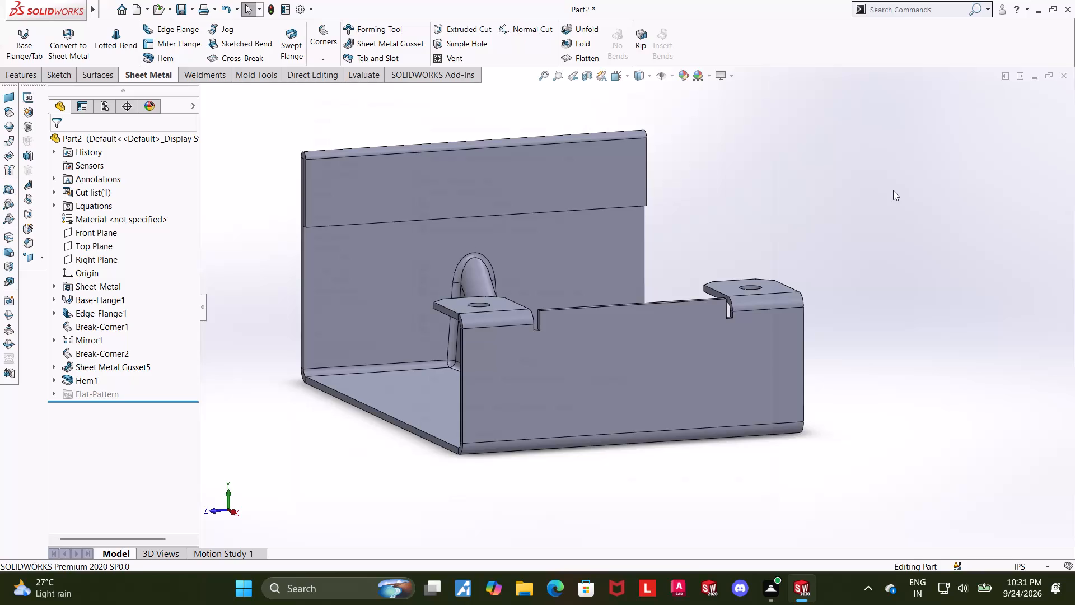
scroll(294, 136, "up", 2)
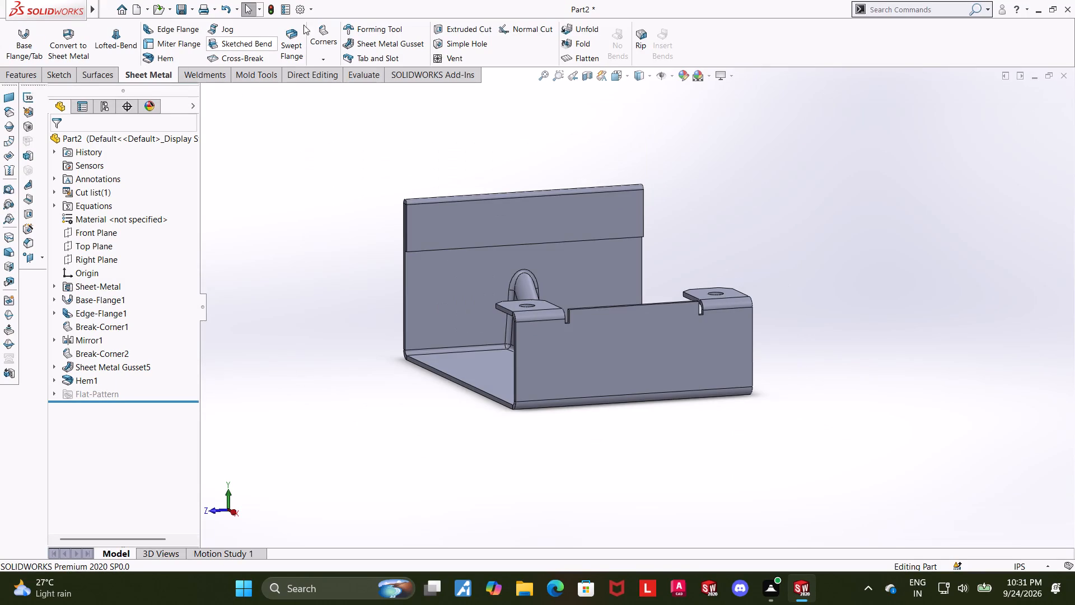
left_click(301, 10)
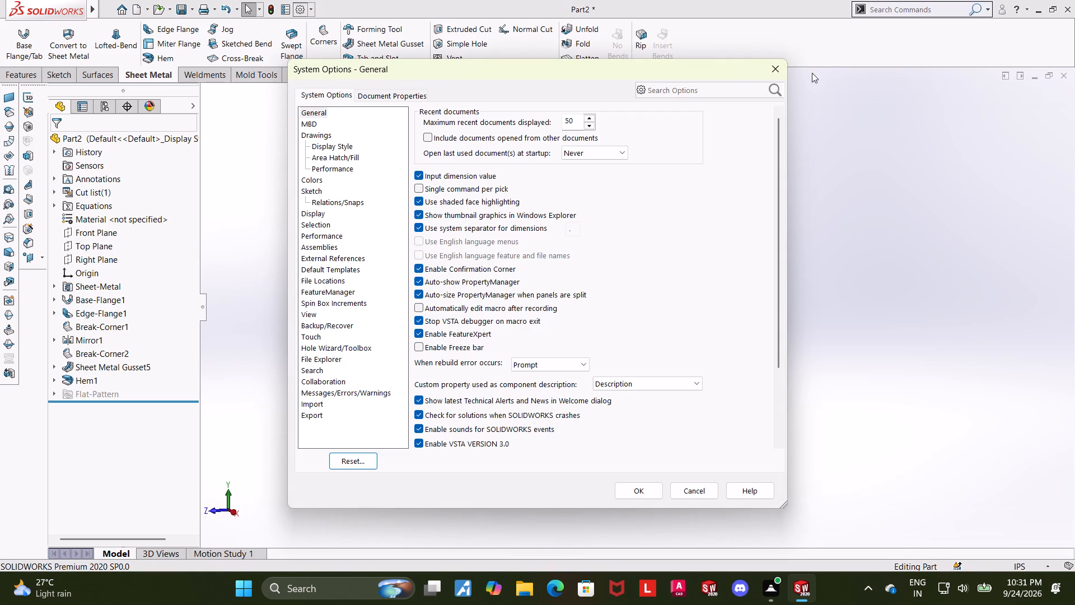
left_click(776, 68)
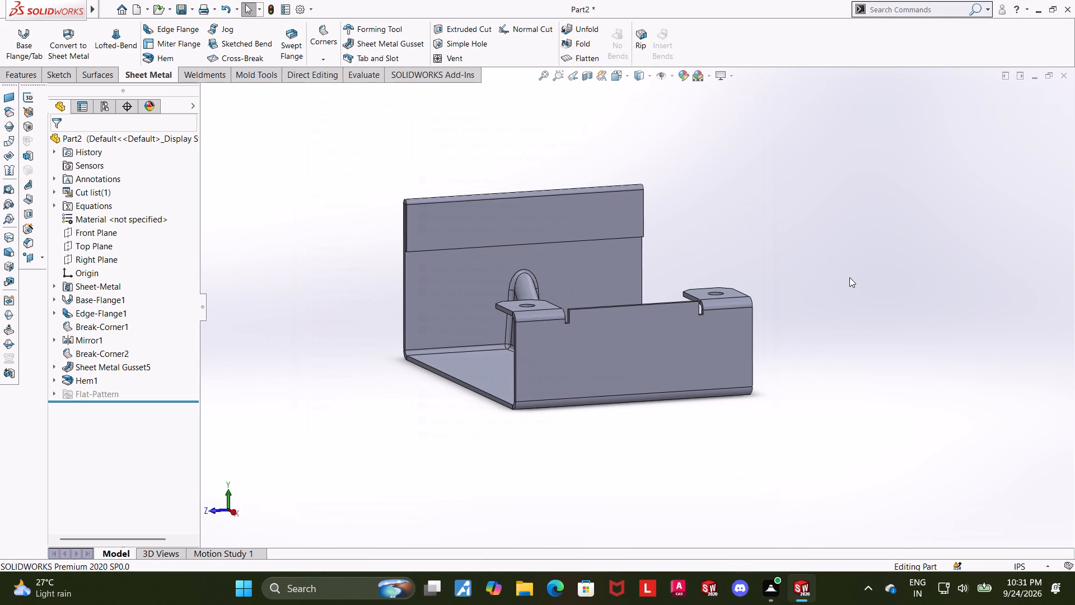
Activate the SOLIDWORKS Toolbox Library, Toolbox Utilities, FeatureWorks and SOLIDWORKS Utilities add-ins for the current session.
left_click(311, 7)
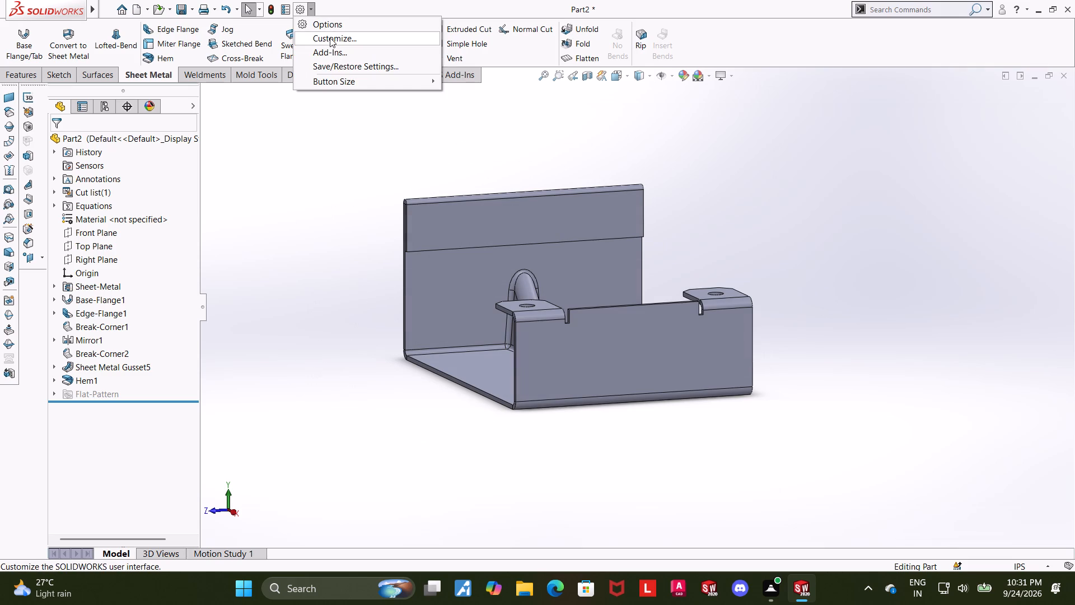
left_click(335, 49)
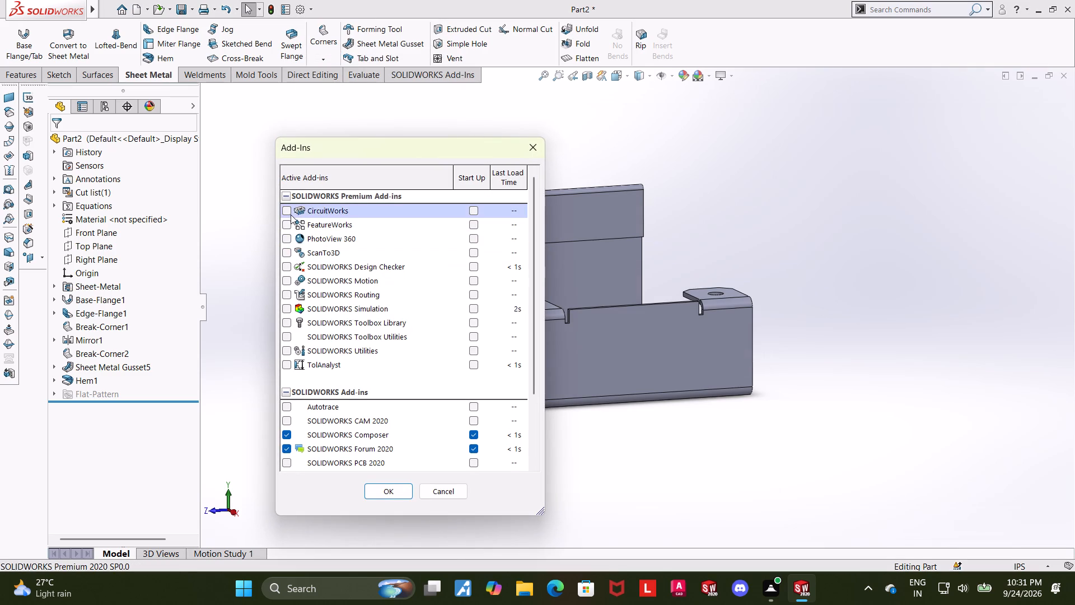
left_click(289, 323)
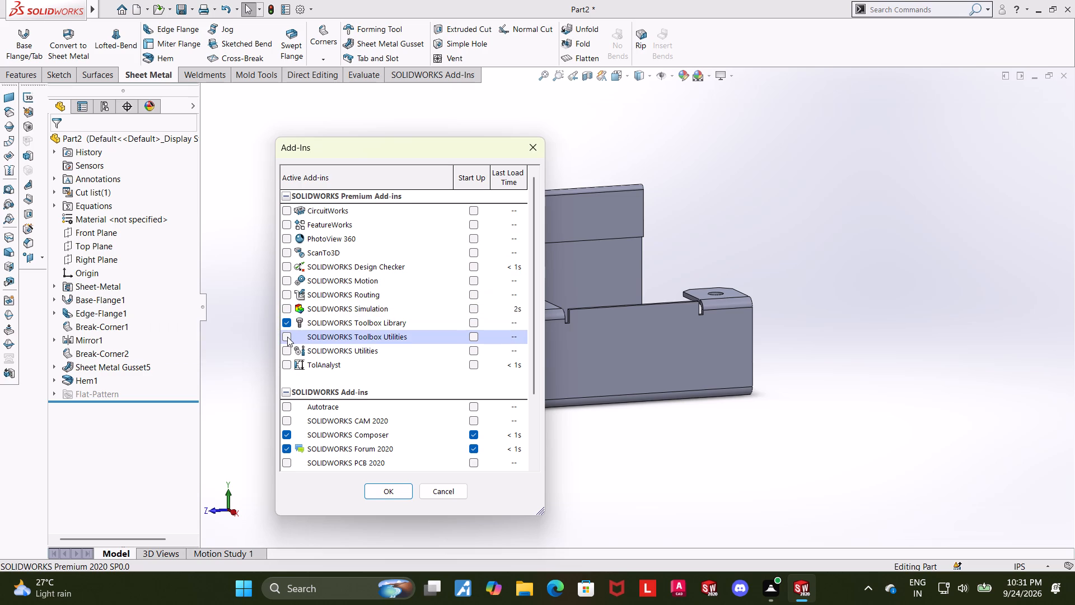
left_click(287, 337)
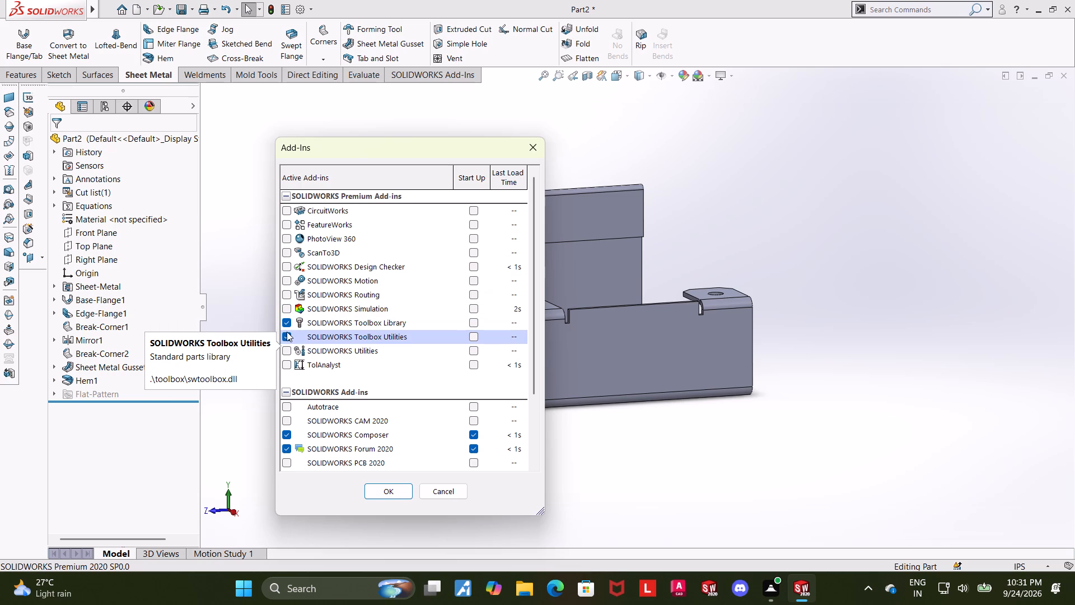
left_click(287, 224)
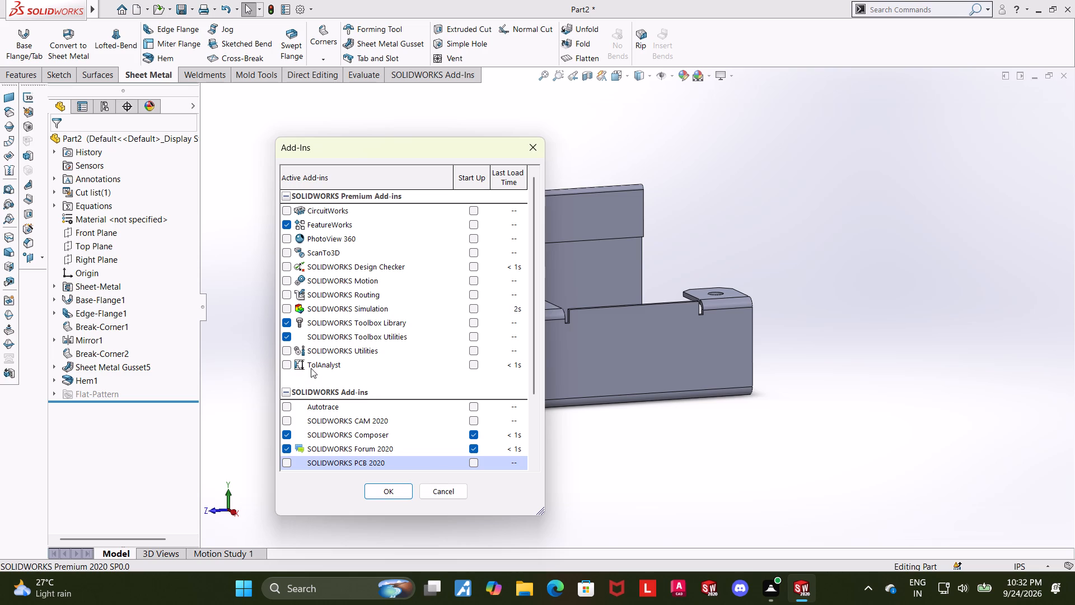
left_click(287, 352)
left_click(394, 487)
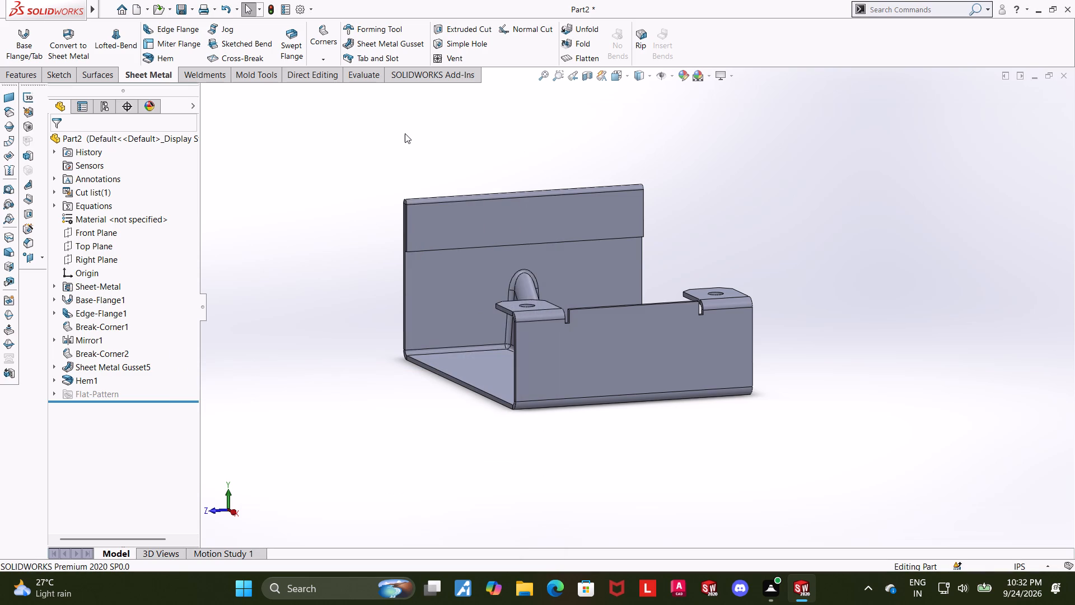
left_click(448, 77)
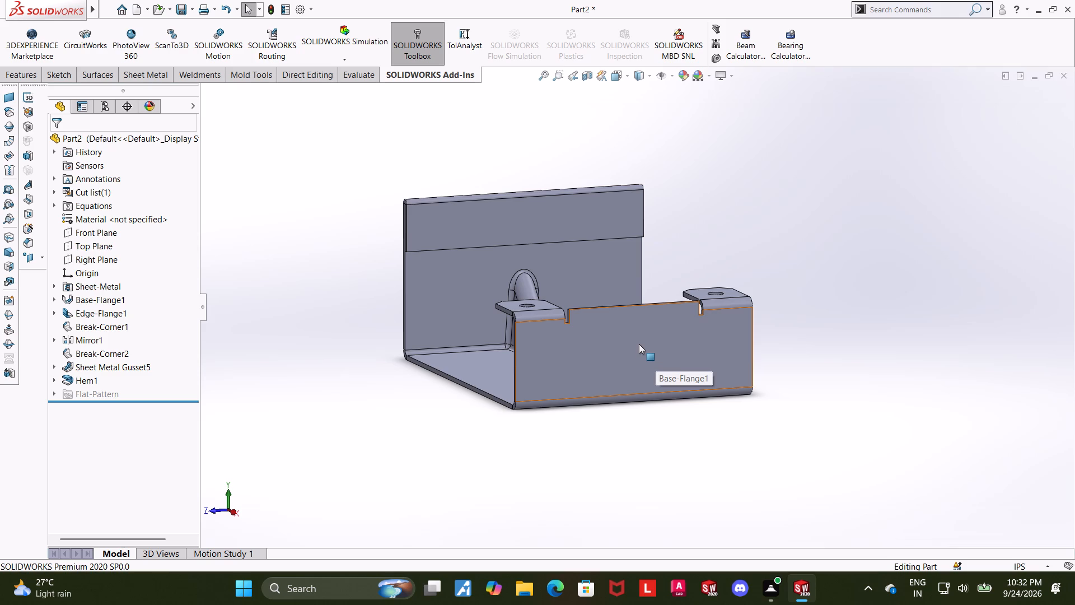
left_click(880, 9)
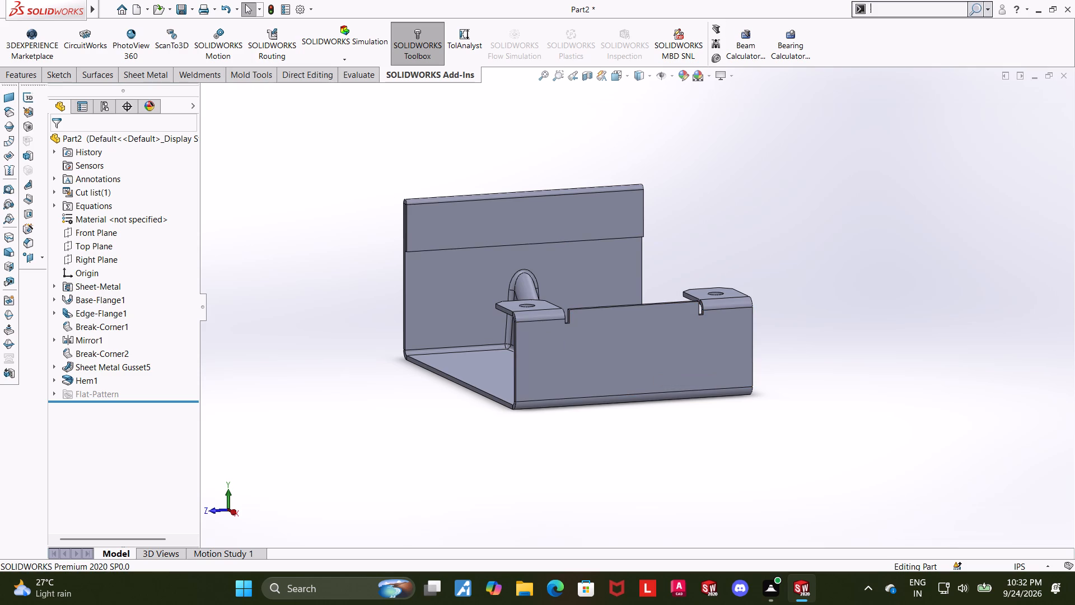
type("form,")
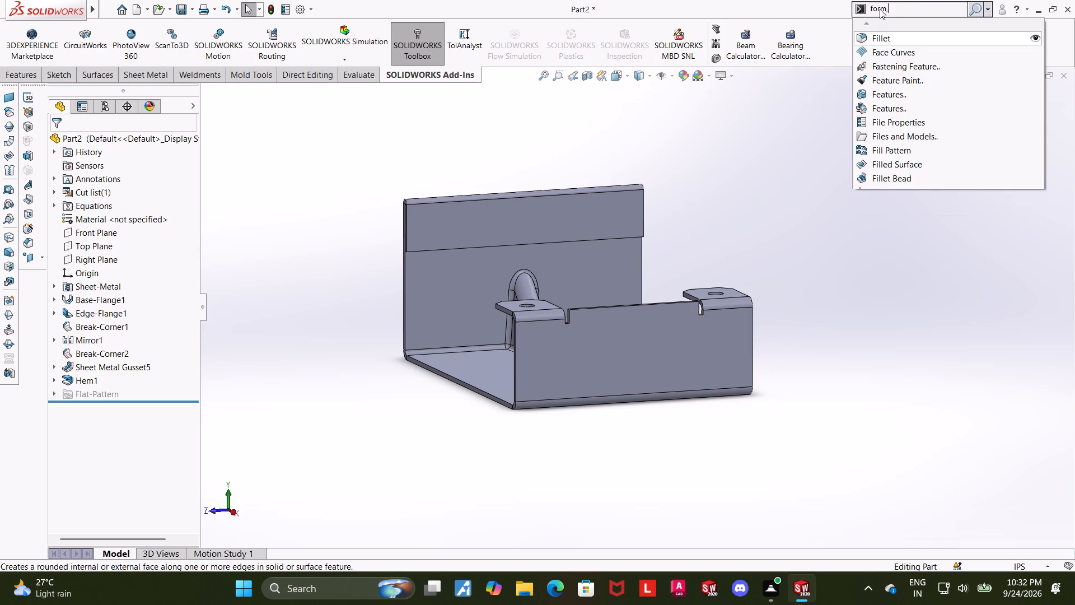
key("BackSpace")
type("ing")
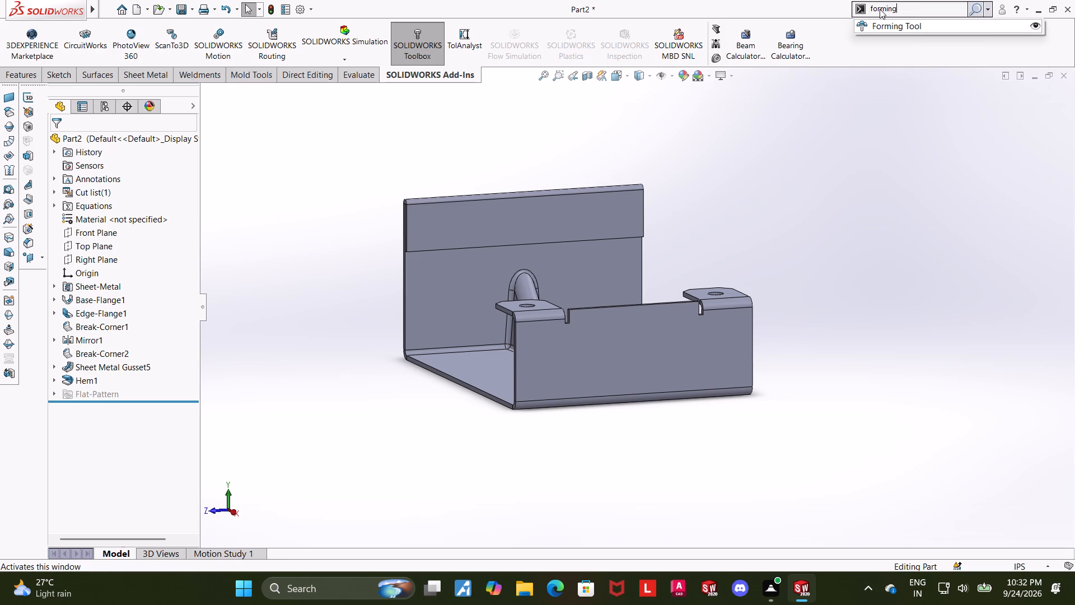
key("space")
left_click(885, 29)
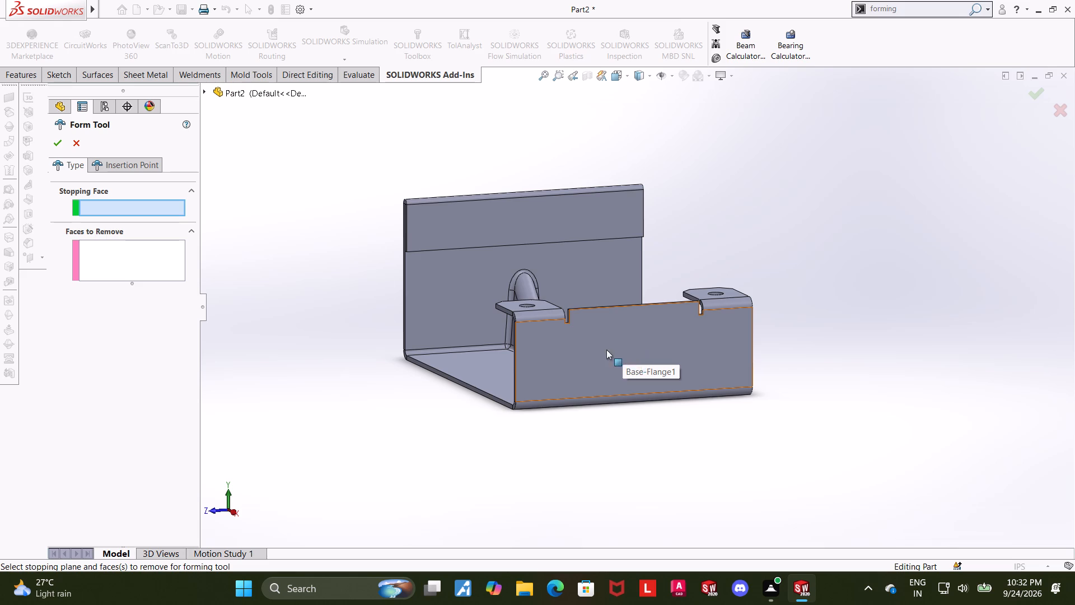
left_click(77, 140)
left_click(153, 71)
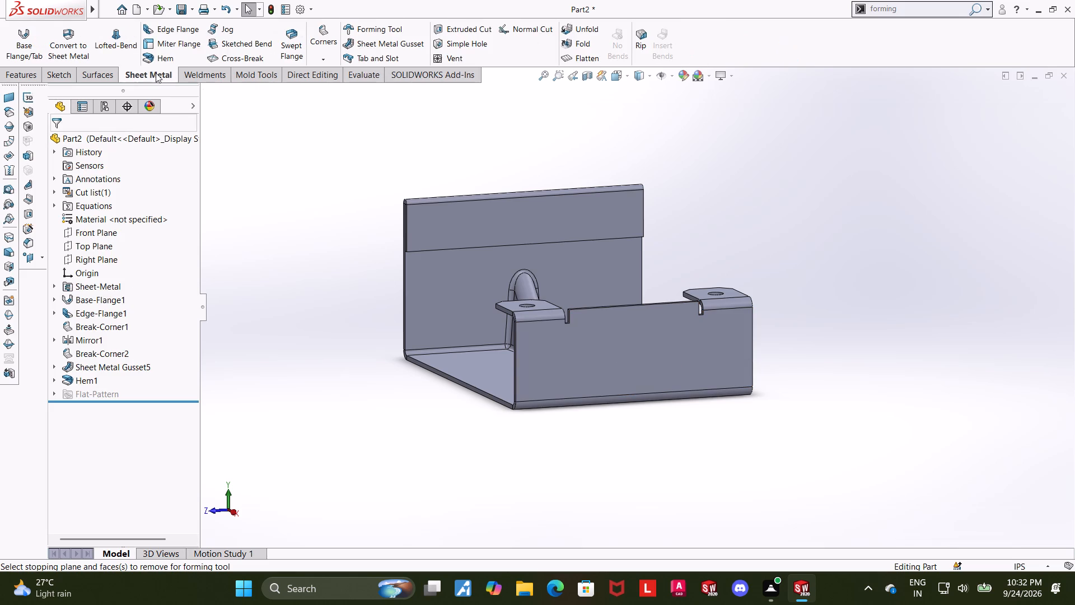
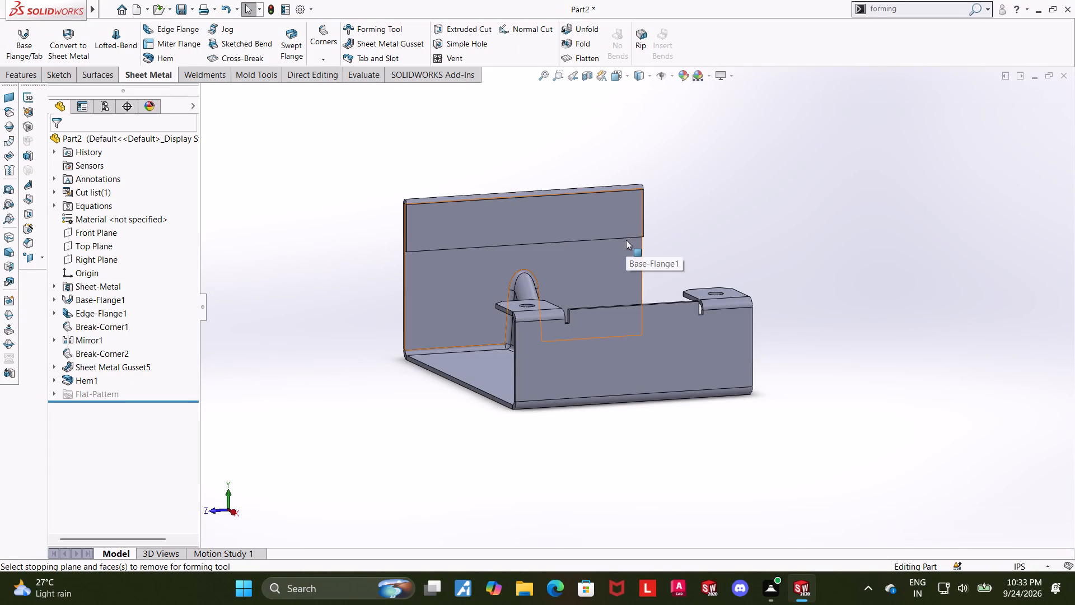
Search the commands for "design libr" in place of the previous search term, and clear the search text.
left_click(901, 8)
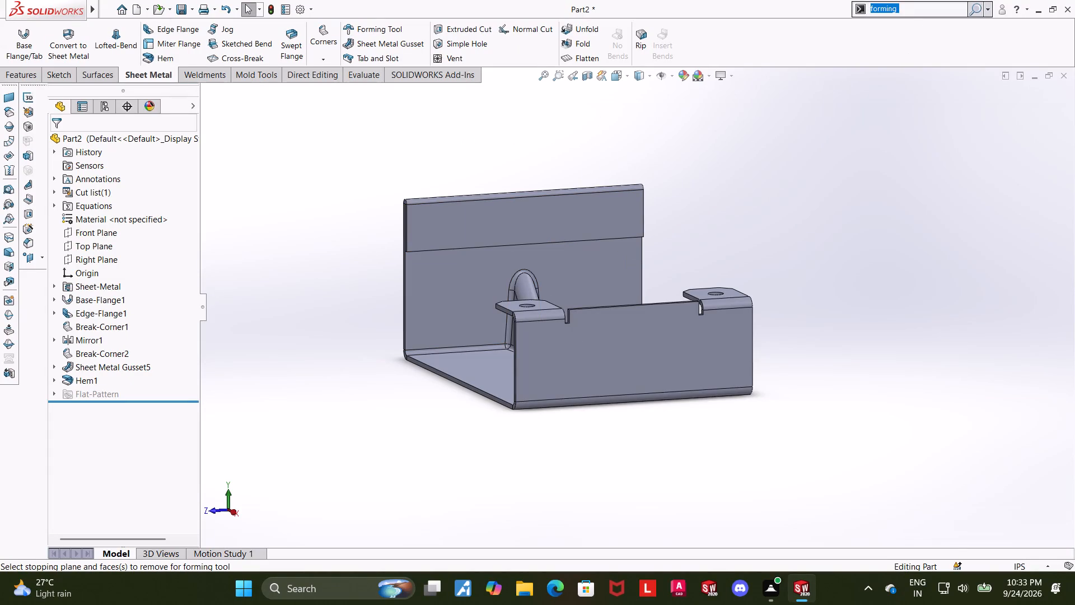
key("BackSpace")
type("design")
key("space")
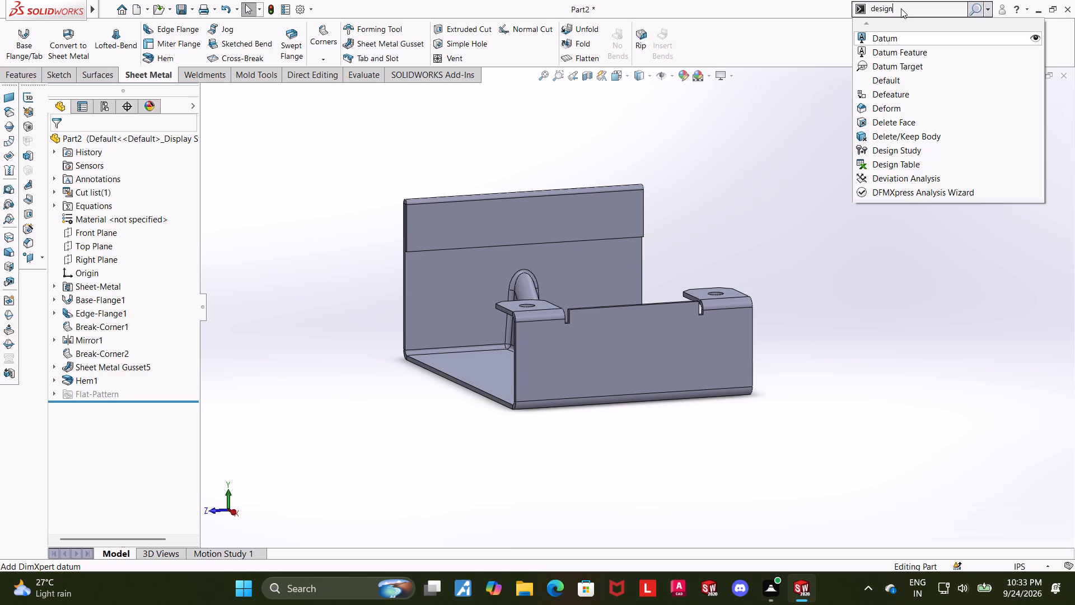
type("libr")
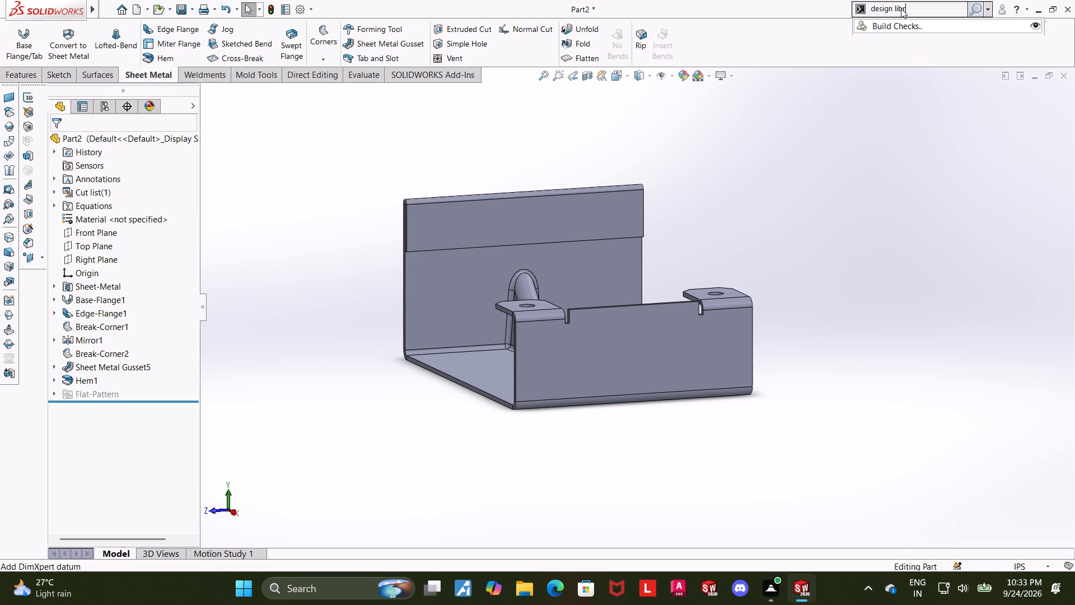
key("BackSpace")
key("BackSpace")
key("BackSpace")
key("BackSpace")
key("BackSpace")
key("BackSpace")
key("BackSpace")
key("BackSpace")
key("BackSpace")
key("BackSpace")
key("BackSpace")
key("BackSpace")
key("BackSpace")
key("BackSpace")
key("BackSpace")
key("BackSpace")
key("BackSpace")
key("BackSpace")
key("BackSpace")
key("BackSpace")
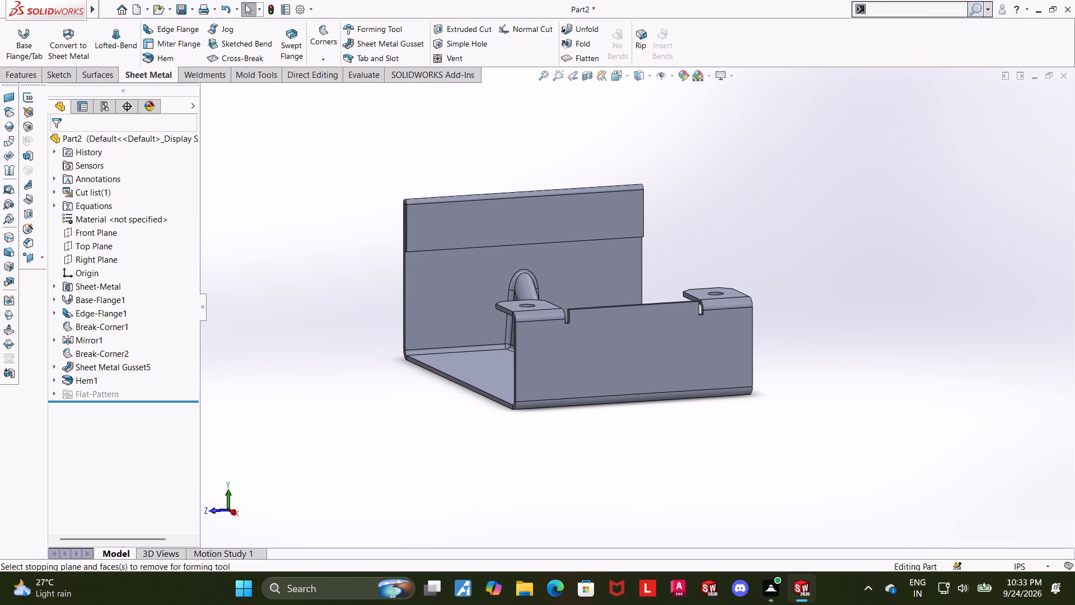
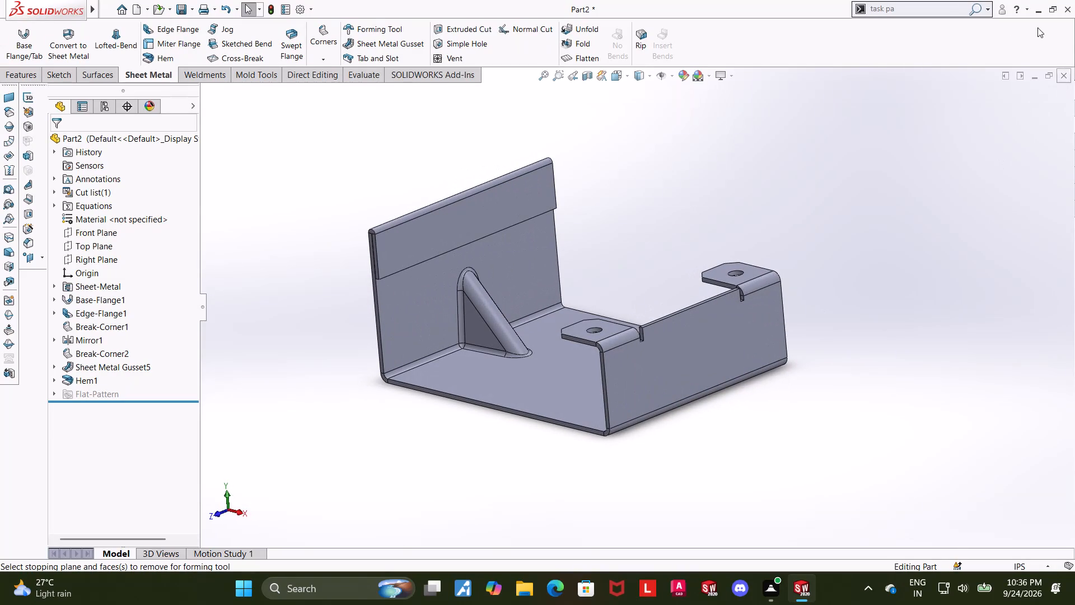
Search the commands for "task pane" to show the Task Pane, and open the Design Library.
left_click(932, 12)
key("BackSpace")
type("task pane")
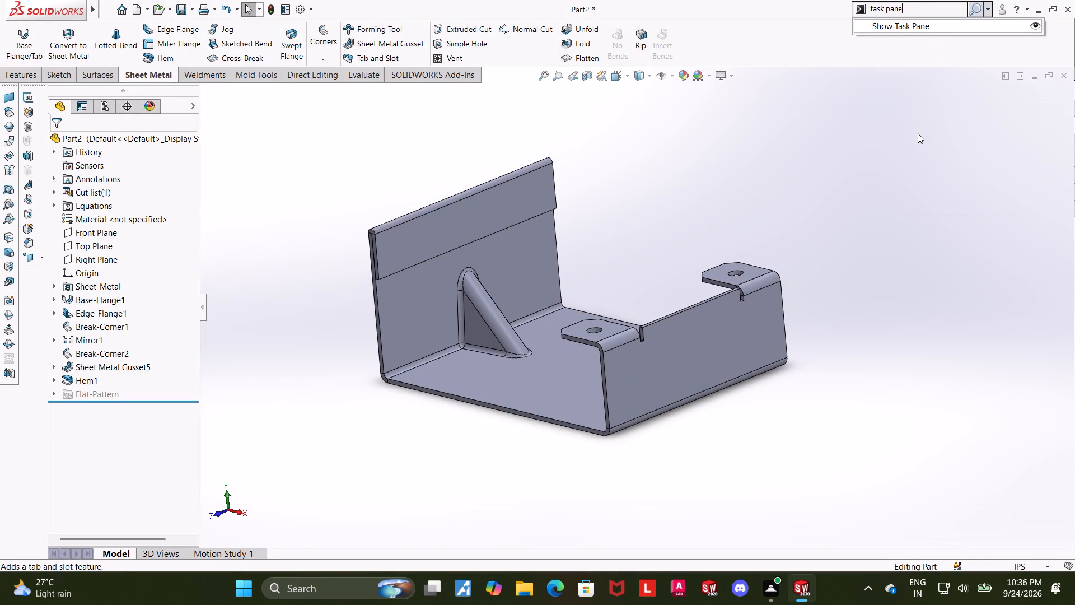
left_click(931, 28)
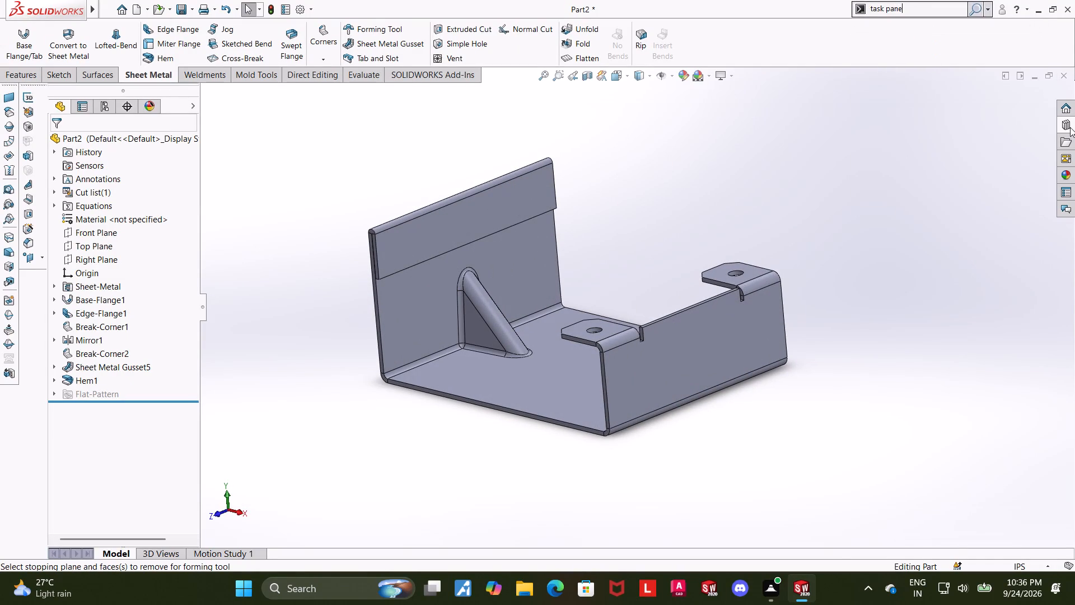
left_click(1070, 127)
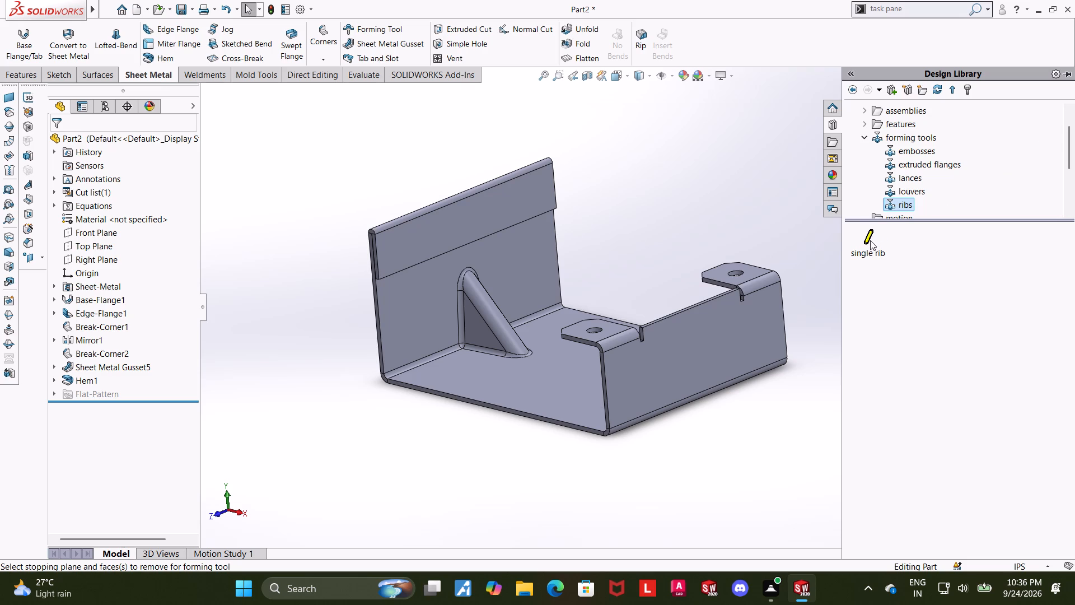
Place the single rib forming tool on the outer face of the shorter upright wall, rotated 90 degrees.
left_click(870, 240)
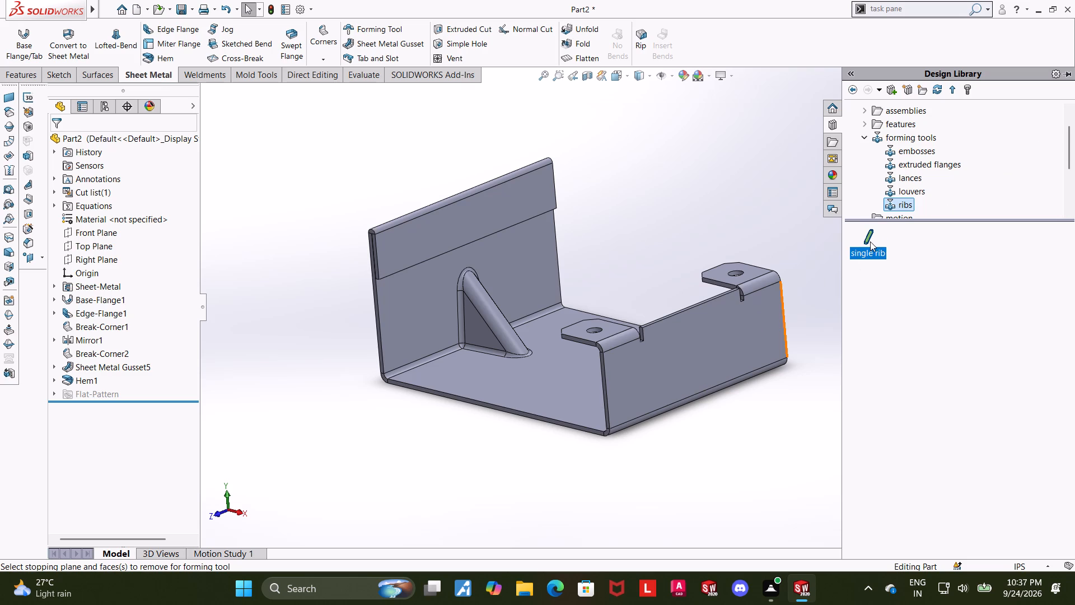
left_click_drag(870, 241, 705, 345)
middle_click_drag(831, 318, 800, 319)
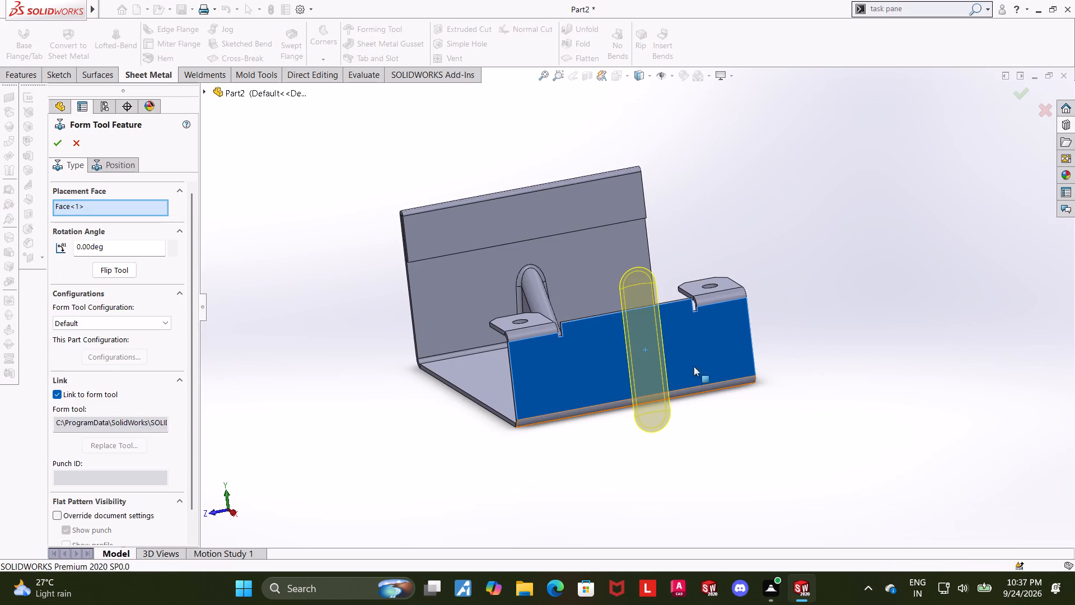
scroll(783, 375, "up", 3)
scroll(639, 329, "down", 3)
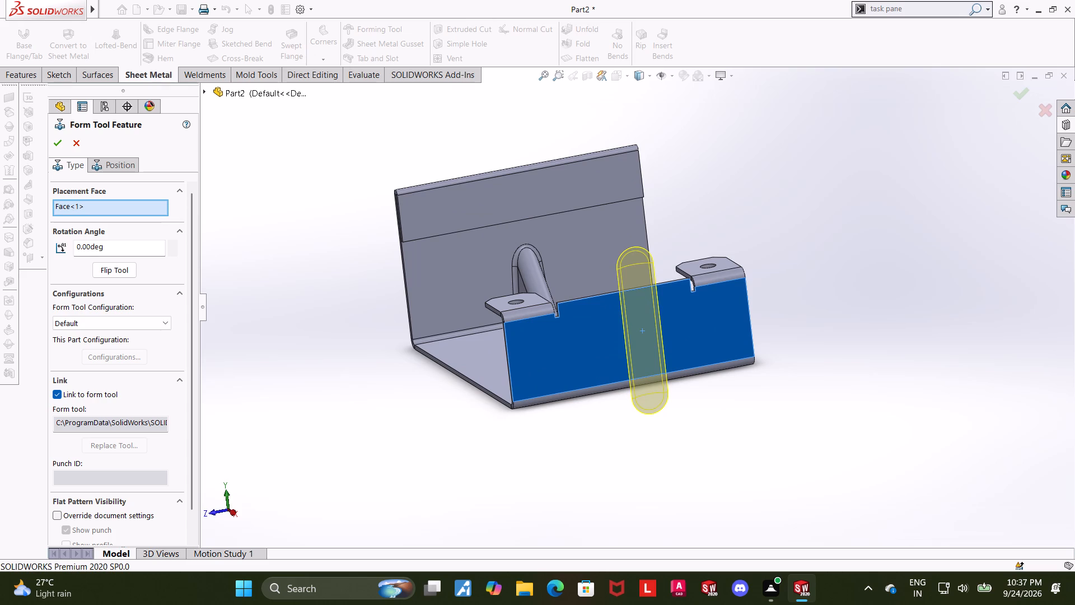
left_click_drag(116, 242, 21, 253)
key("0")
key("BackSpace")
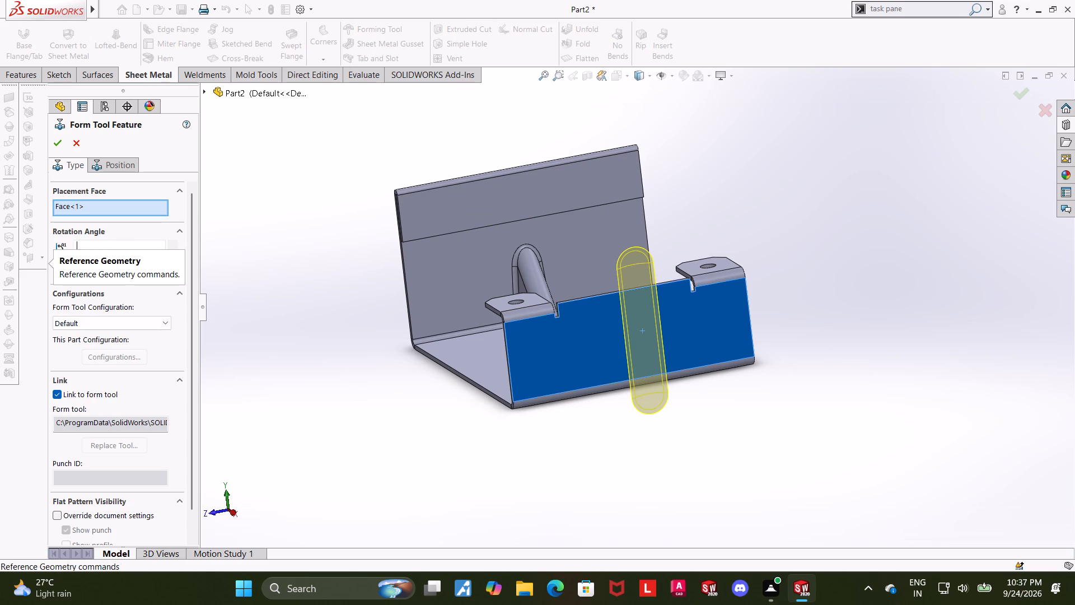
type("90")
key("Return")
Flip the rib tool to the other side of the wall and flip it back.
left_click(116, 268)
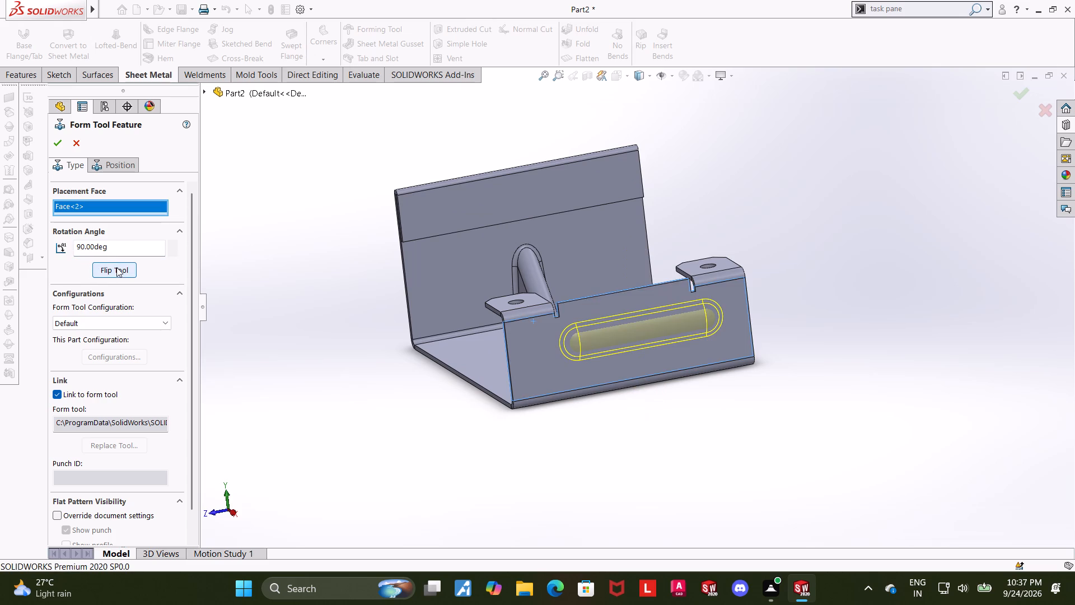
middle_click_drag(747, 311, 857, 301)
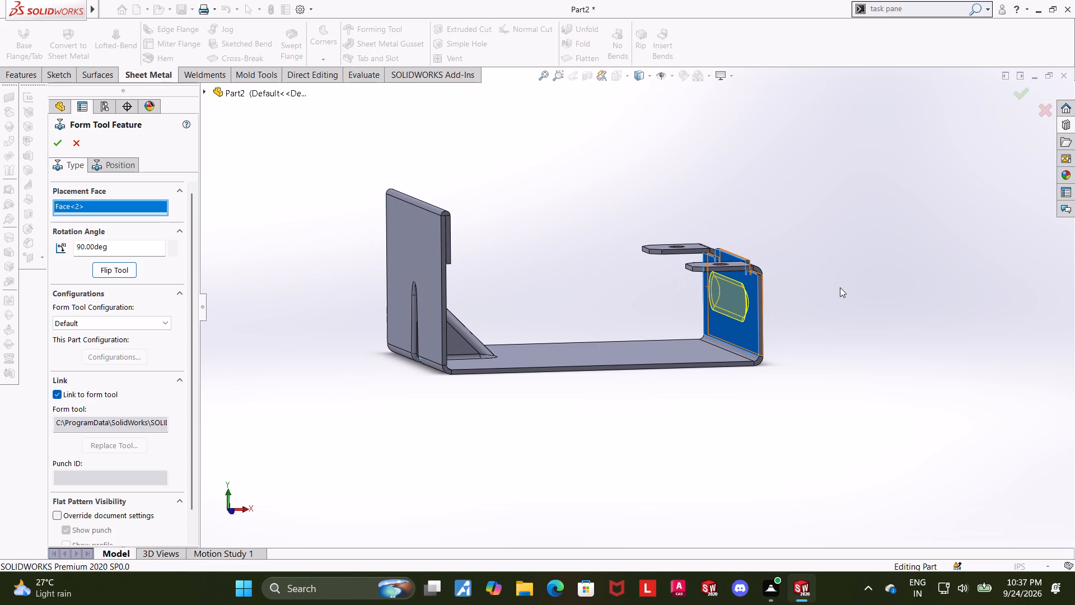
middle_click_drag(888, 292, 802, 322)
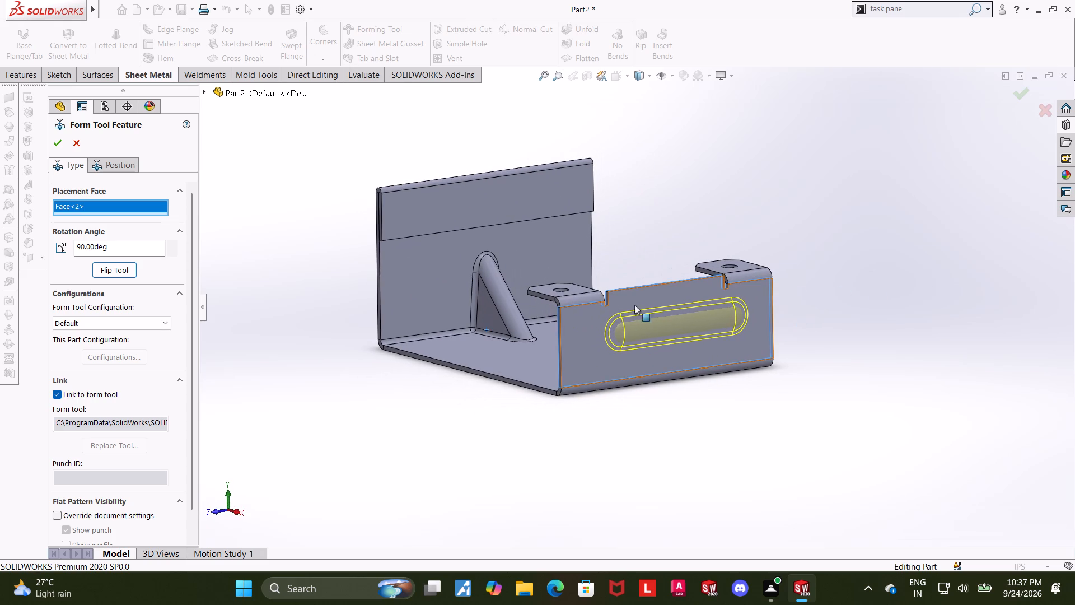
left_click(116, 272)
Examine the rib preview's direction and fit on the shorter wall from several angles.
middle_click(512, 362)
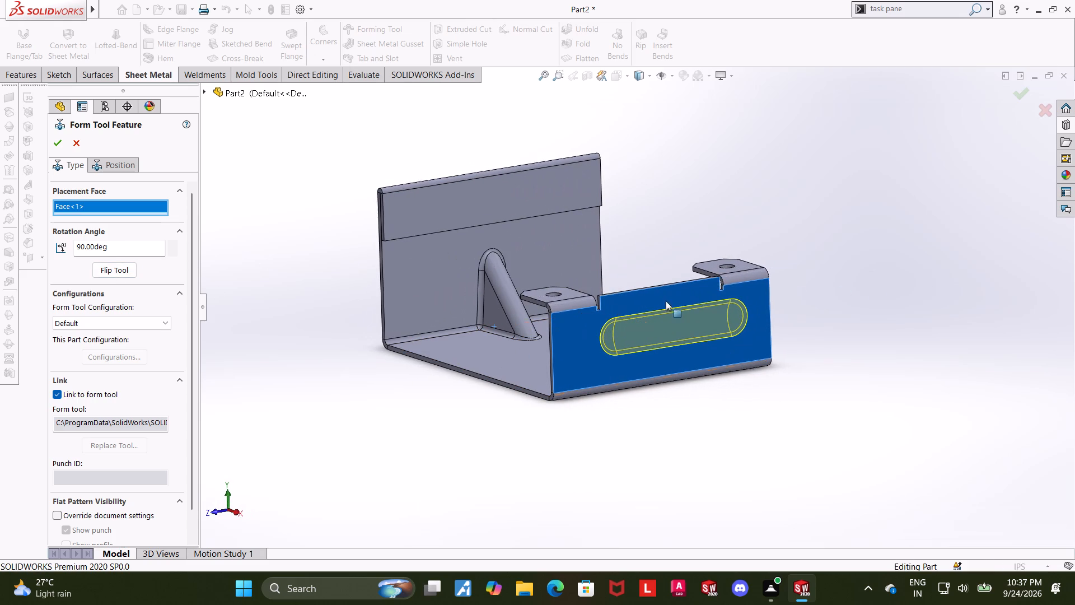
scroll(723, 275, "down", 3)
middle_click_drag(872, 319, 843, 331)
scroll(845, 329, "up", 5)
middle_click_drag(736, 334, 726, 341)
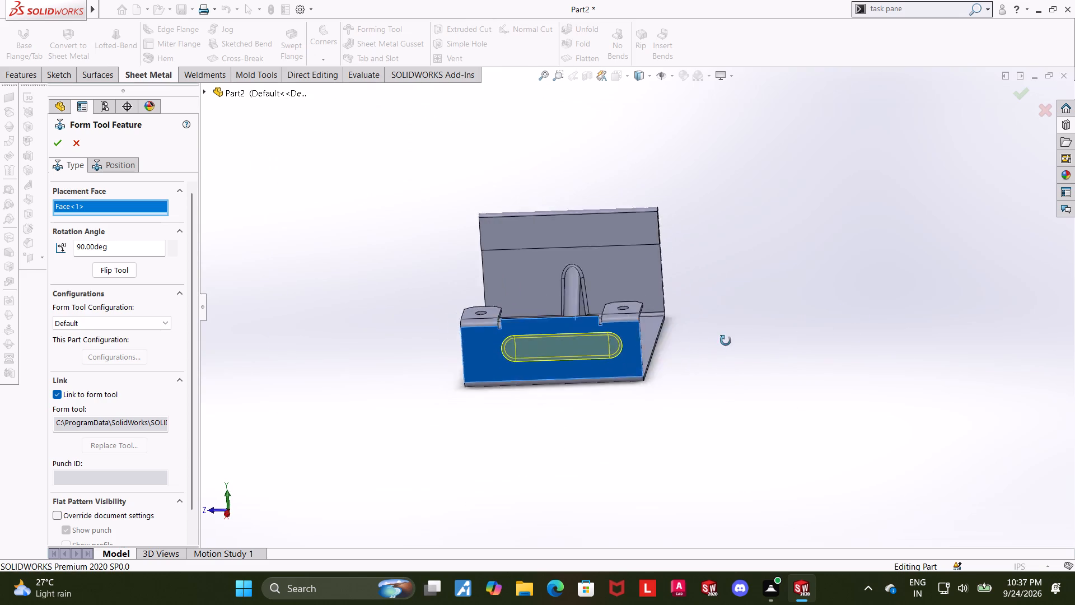
middle_click_drag(726, 341, 753, 332)
scroll(753, 331, "up", 1)
scroll(645, 384, "down", 4)
scroll(619, 231, "down", 2)
scroll(549, 185, "up", 3)
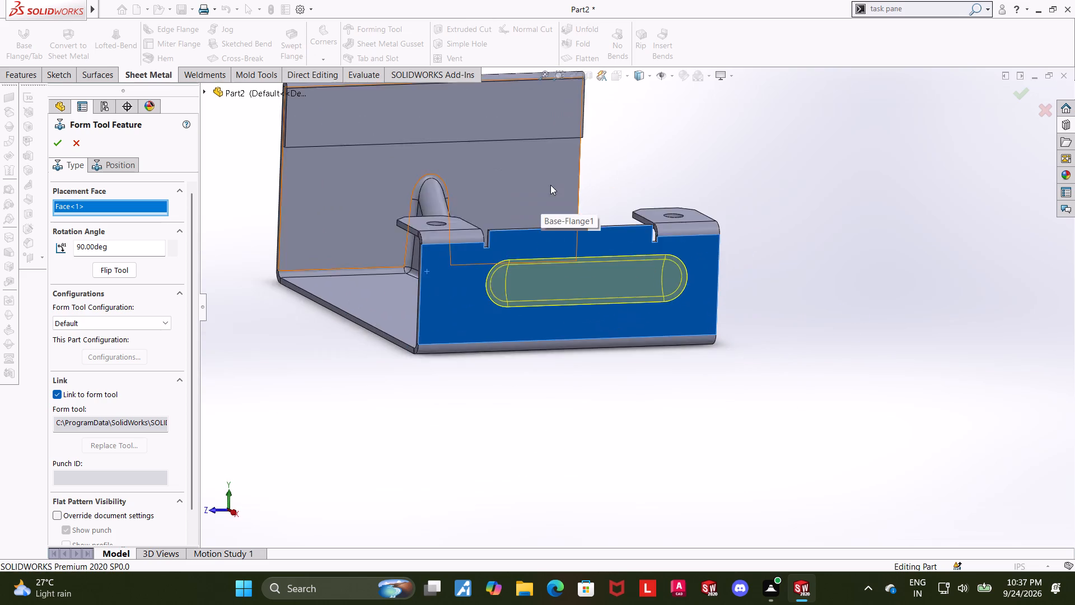
middle_click_drag(652, 196, 630, 171)
scroll(576, 248, "down", 1)
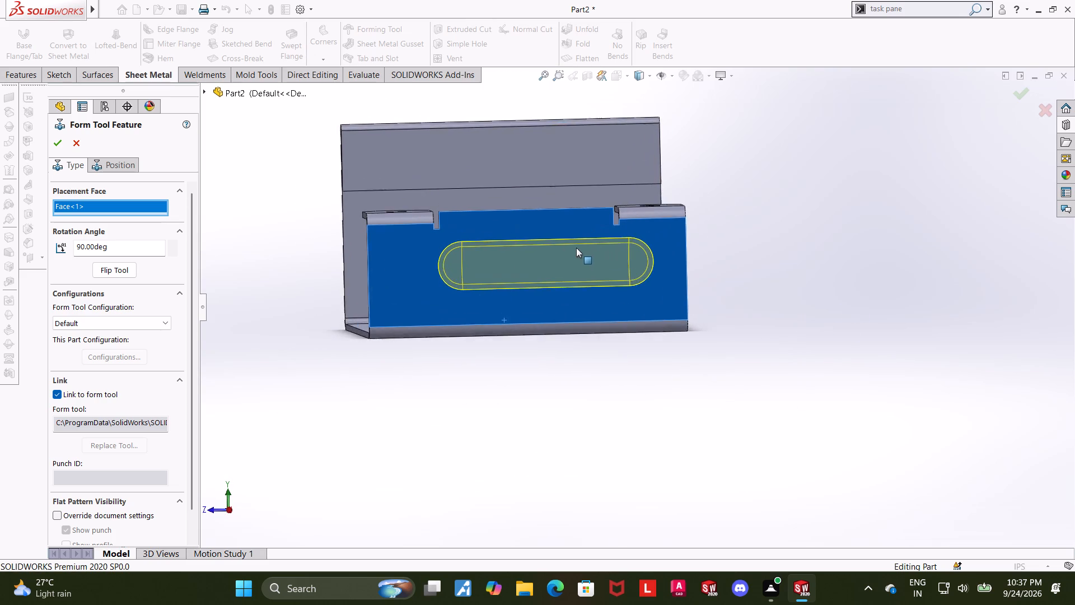
scroll(576, 248, "down", 1)
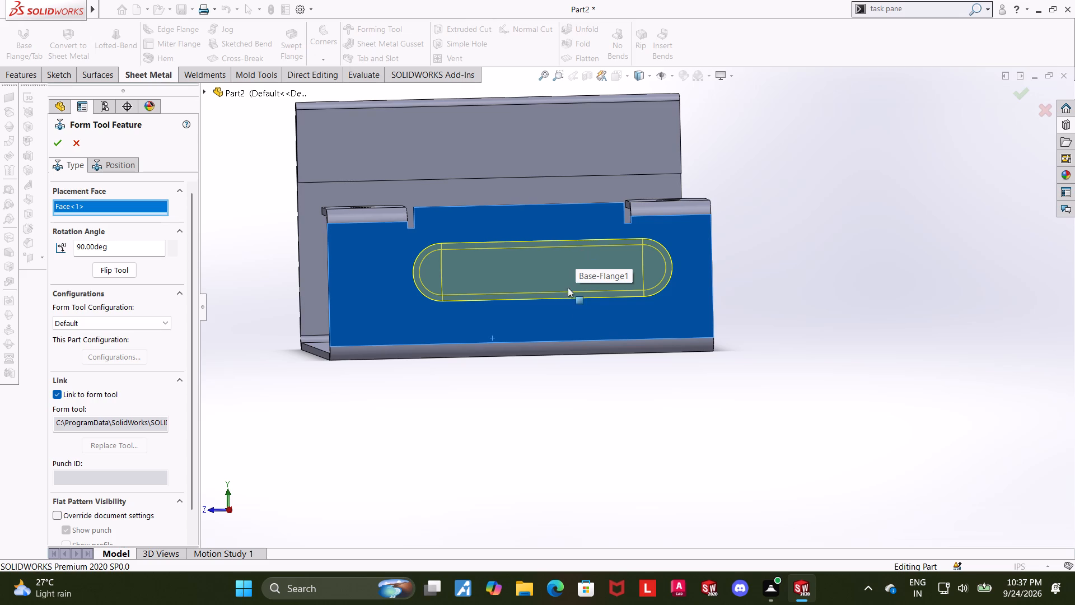
middle_click_drag(438, 261, 548, 277)
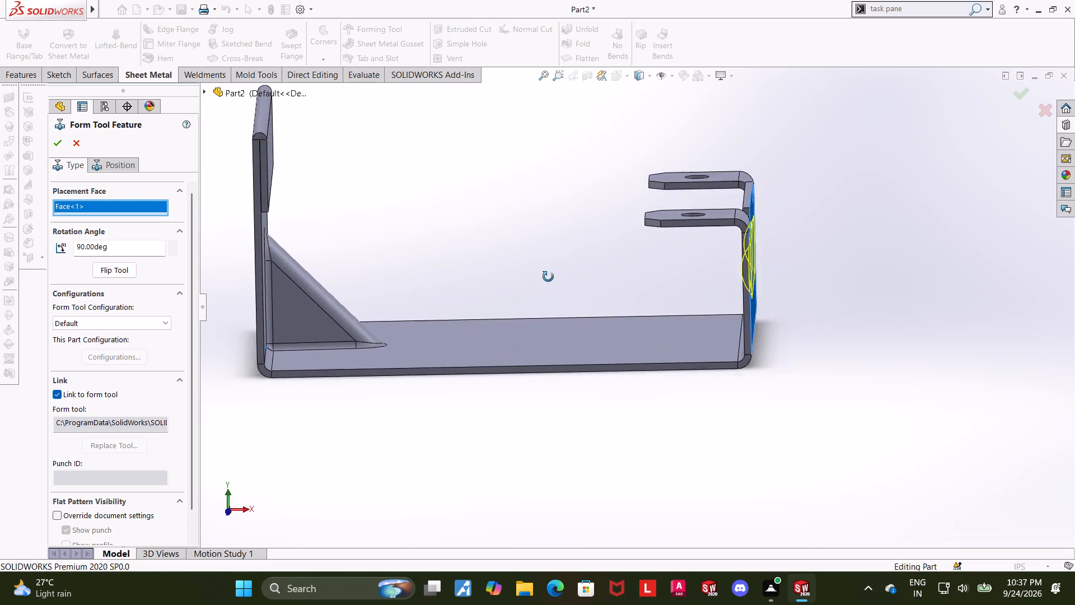
middle_click_drag(548, 277, 563, 299)
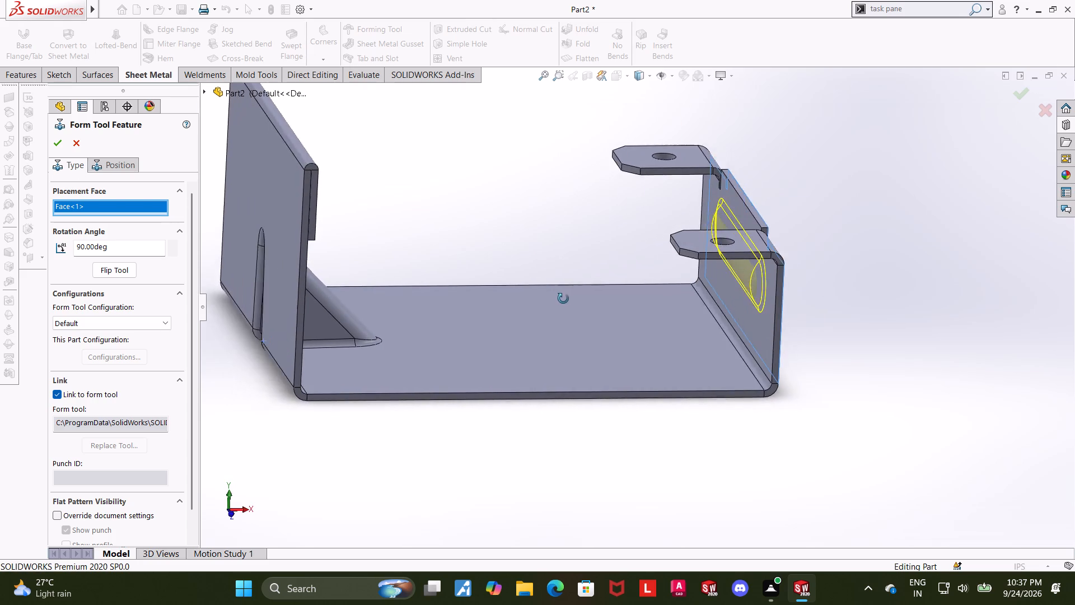
middle_click_drag(563, 299, 461, 320)
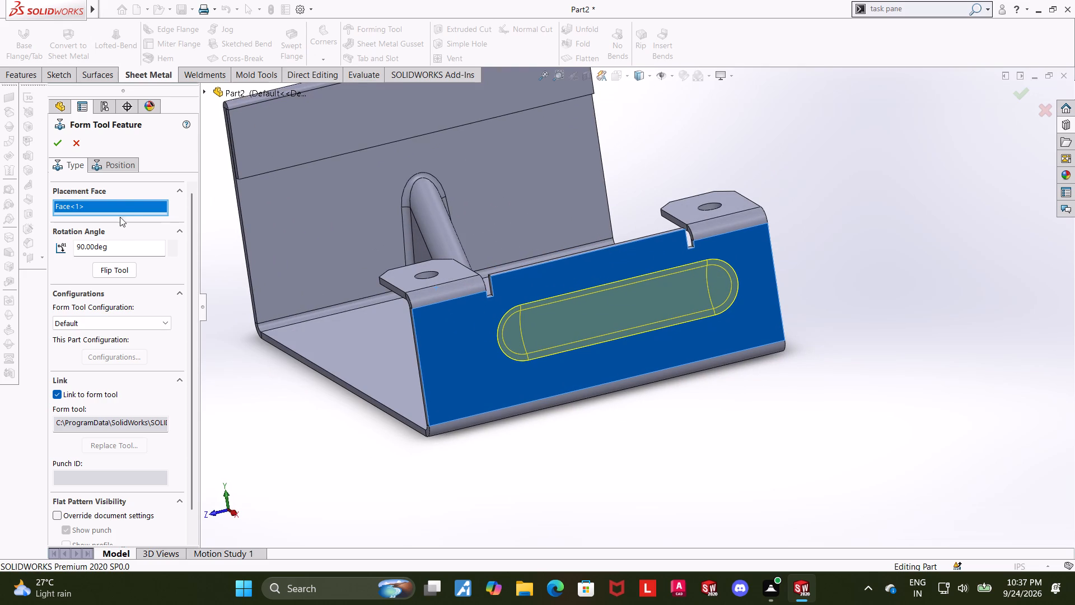
Dimension the rib's centre point 3 inches from the wall's vertical side edge in the position sketch.
left_click(127, 166)
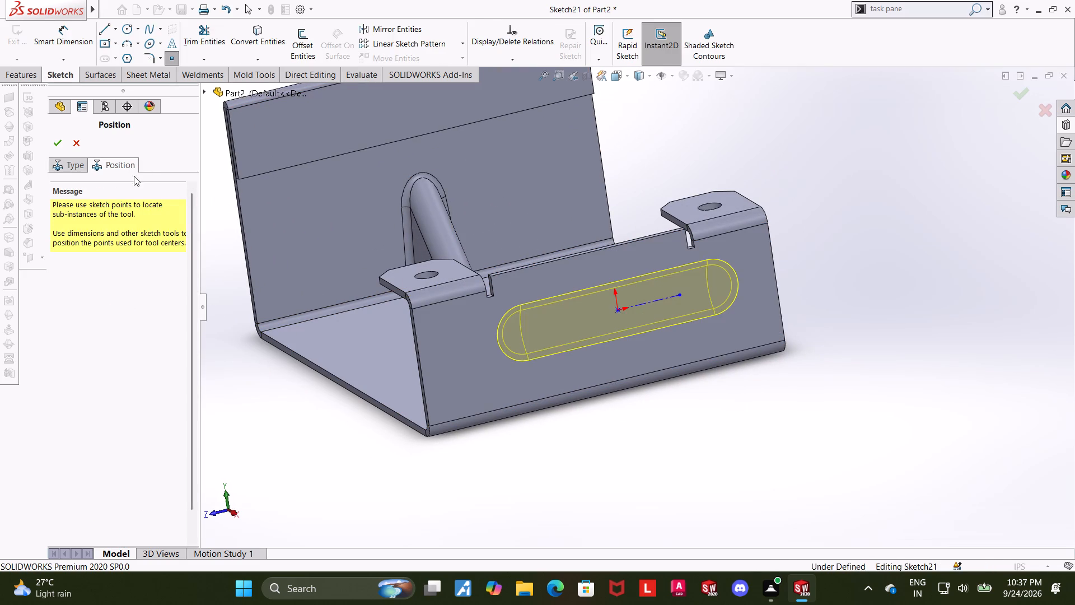
middle_click_drag(632, 394, 662, 402)
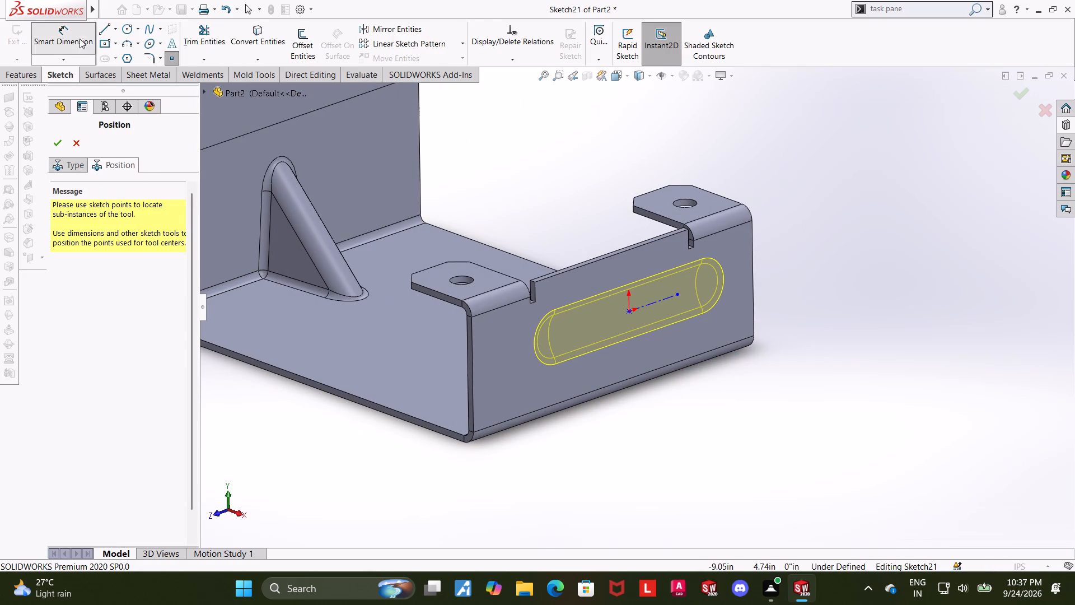
left_click(80, 39)
left_click(627, 311)
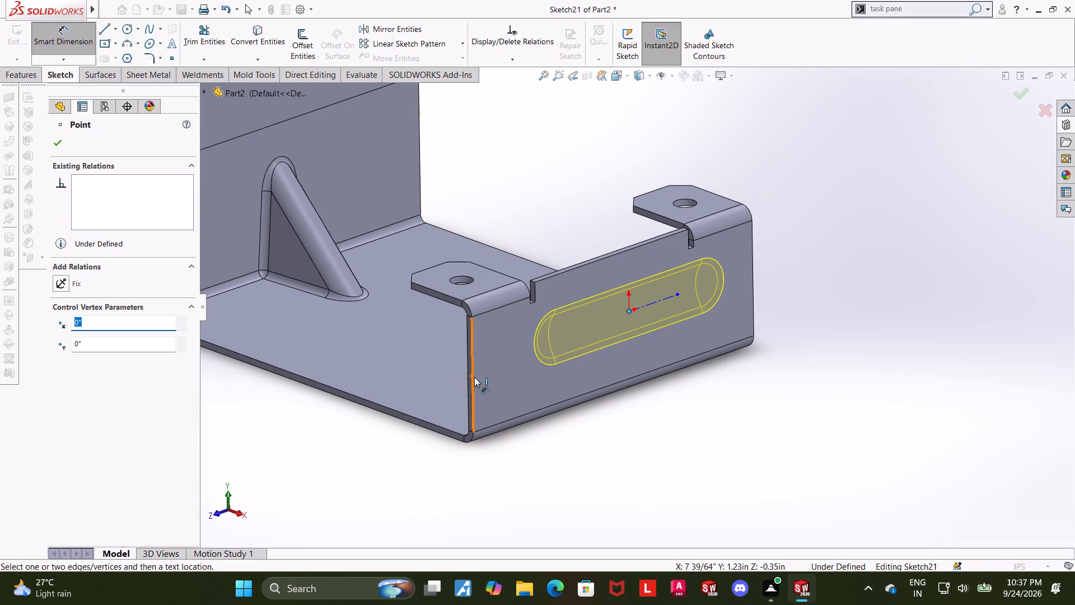
left_click(474, 377)
left_click(535, 181)
key("3")
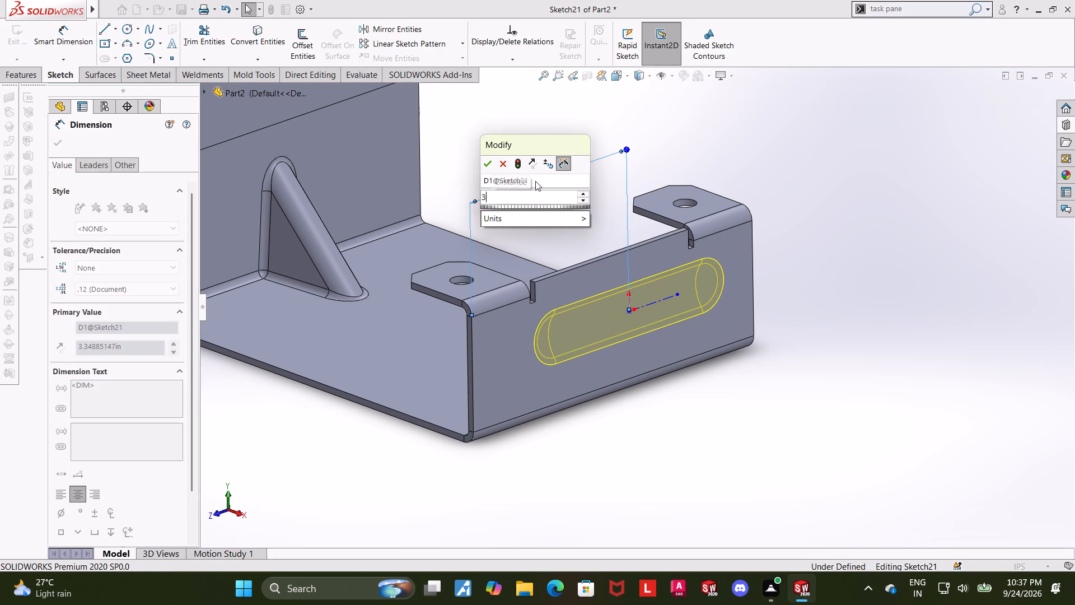
key("Return")
Dimension the rib's centre point 1.1 inches above the part's bottom edge and finish the form tool feature.
middle_click_drag(814, 294, 775, 305)
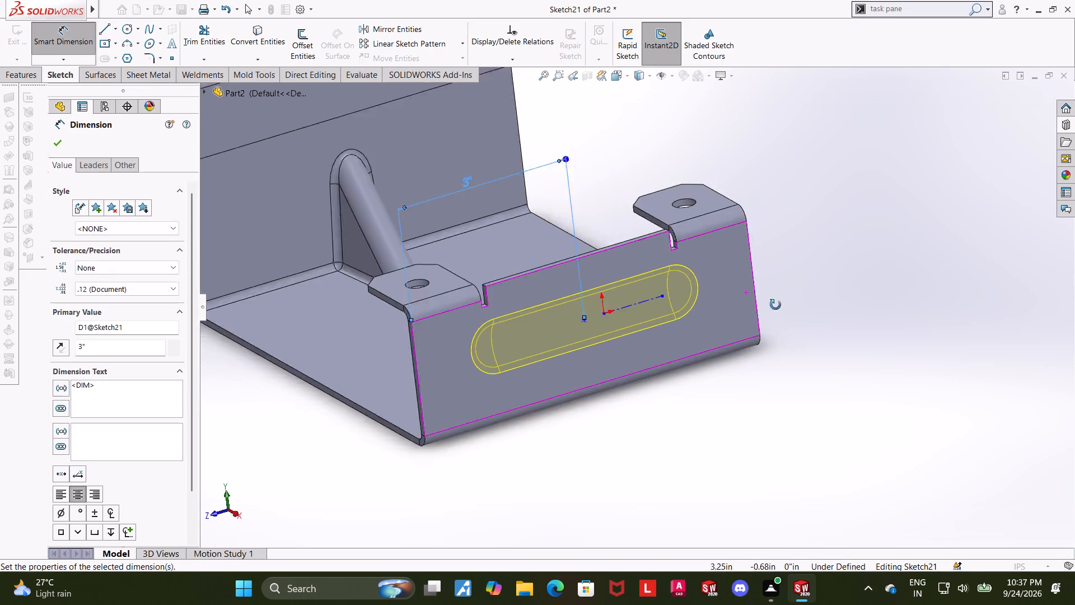
middle_click_drag(775, 305, 780, 281)
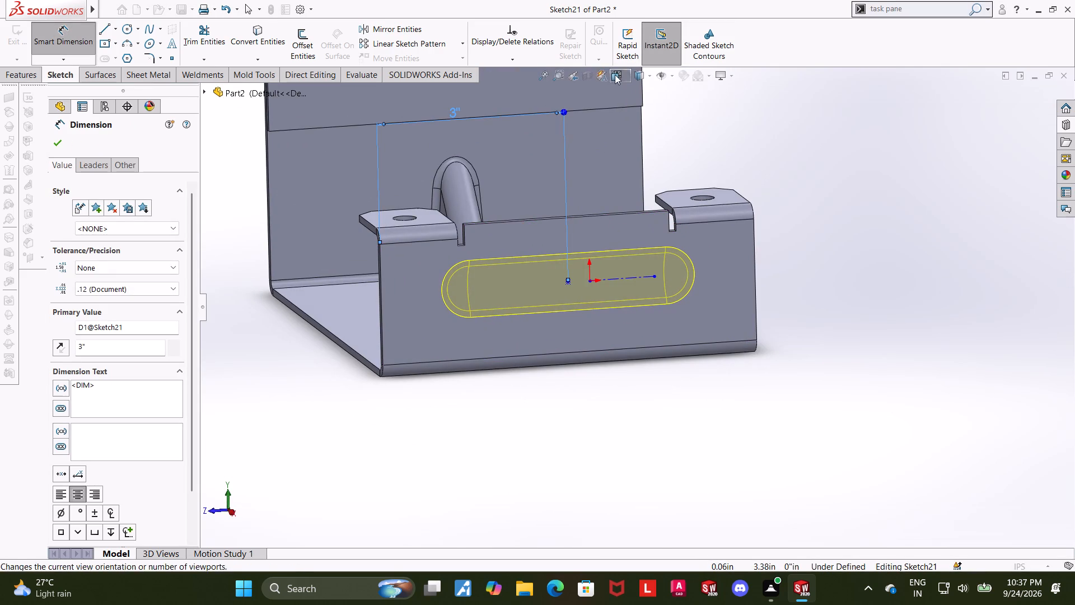
left_click(615, 75)
left_click(576, 346)
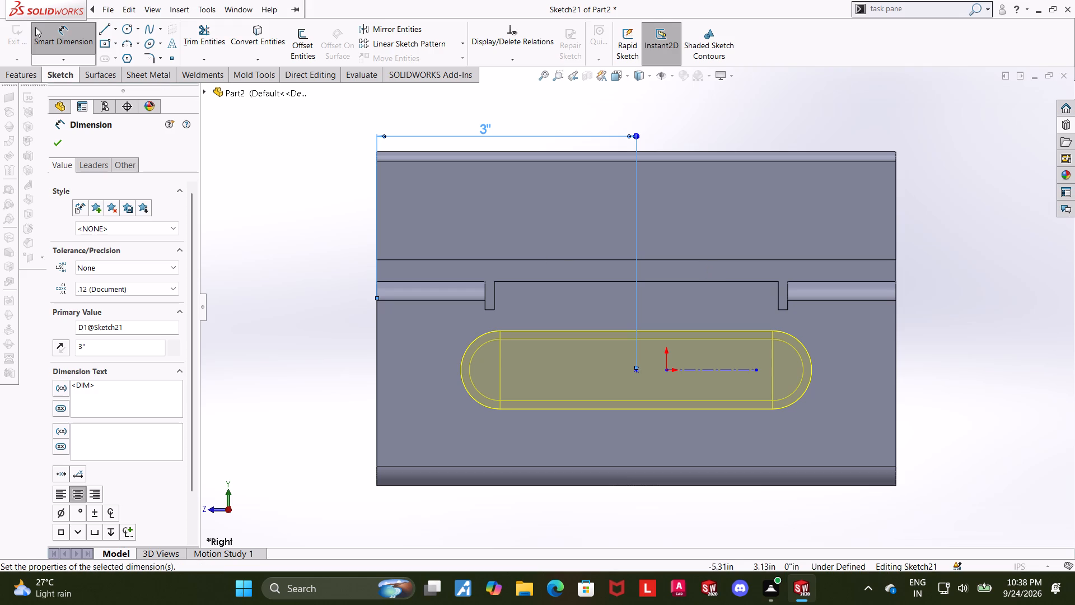
left_click(637, 371)
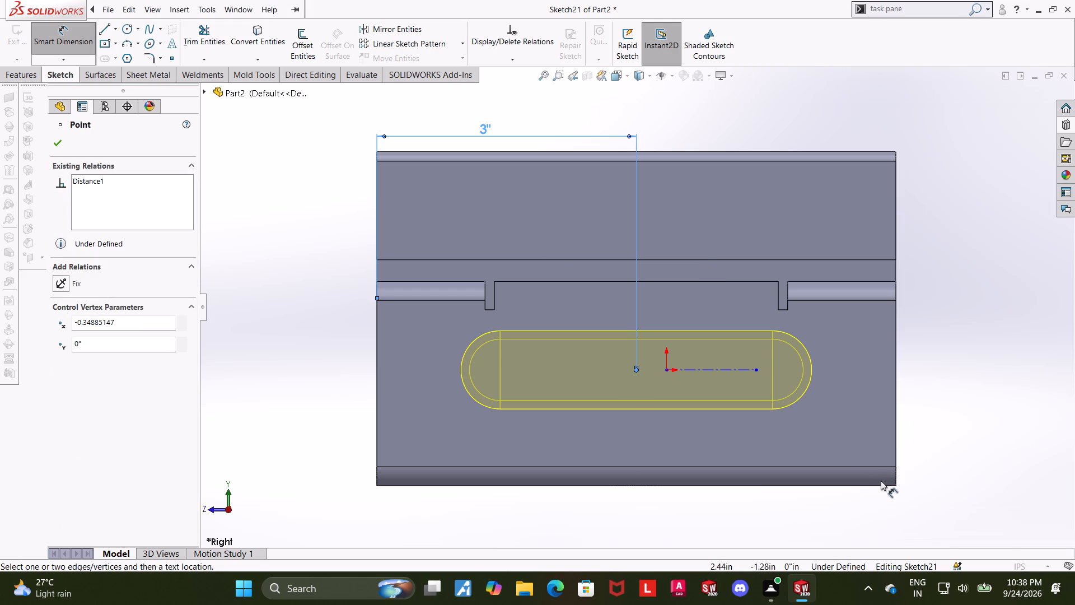
left_click(889, 486)
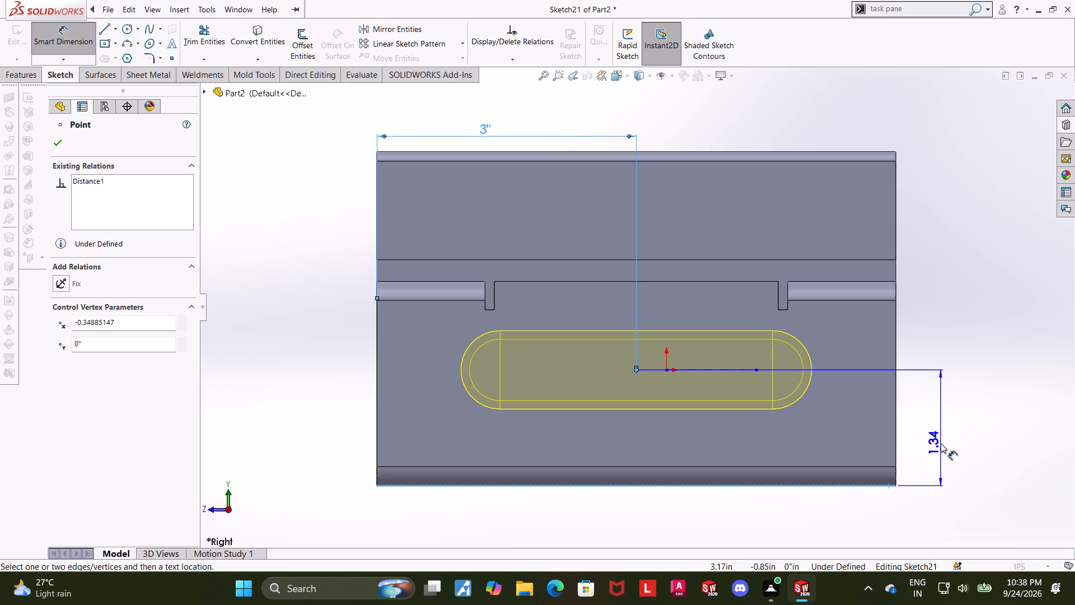
left_click(941, 443)
type("1.1")
key("Return")
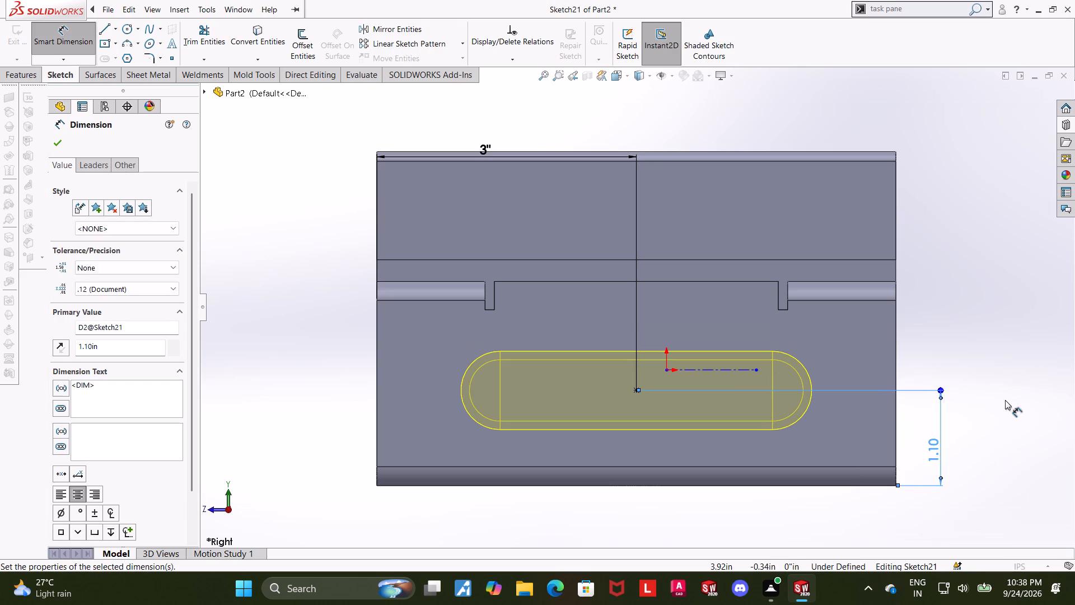
left_click(969, 310)
scroll(758, 385, "up", 1)
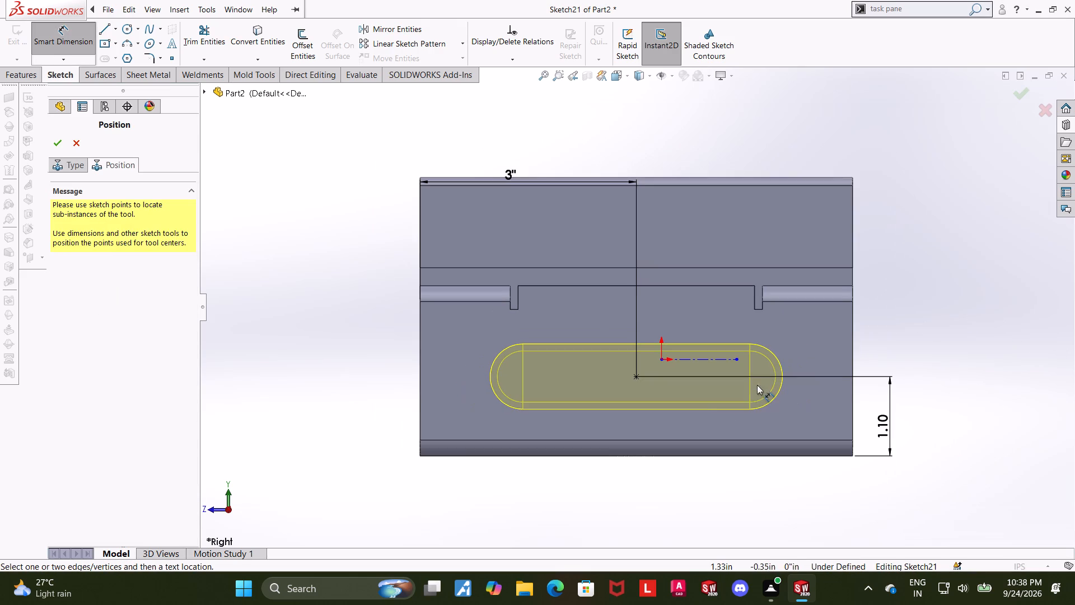
middle_click_drag(597, 472, 576, 475)
scroll(576, 475, "up", 1)
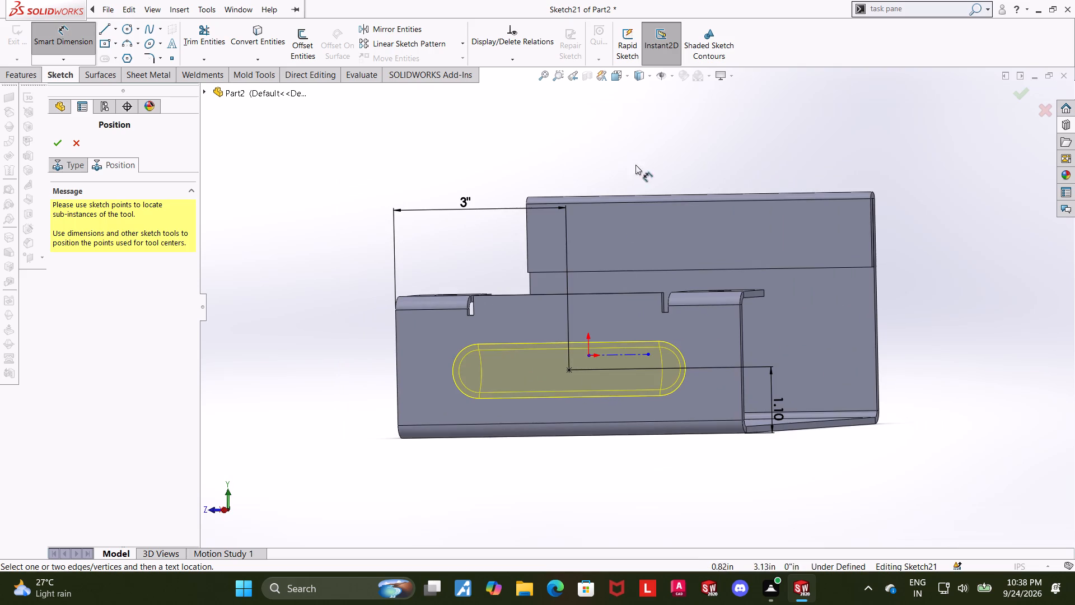
left_click(1016, 97)
Open a new sketch on the base flange's inner face, viewed face-on.
middle_click_drag(541, 477, 561, 481)
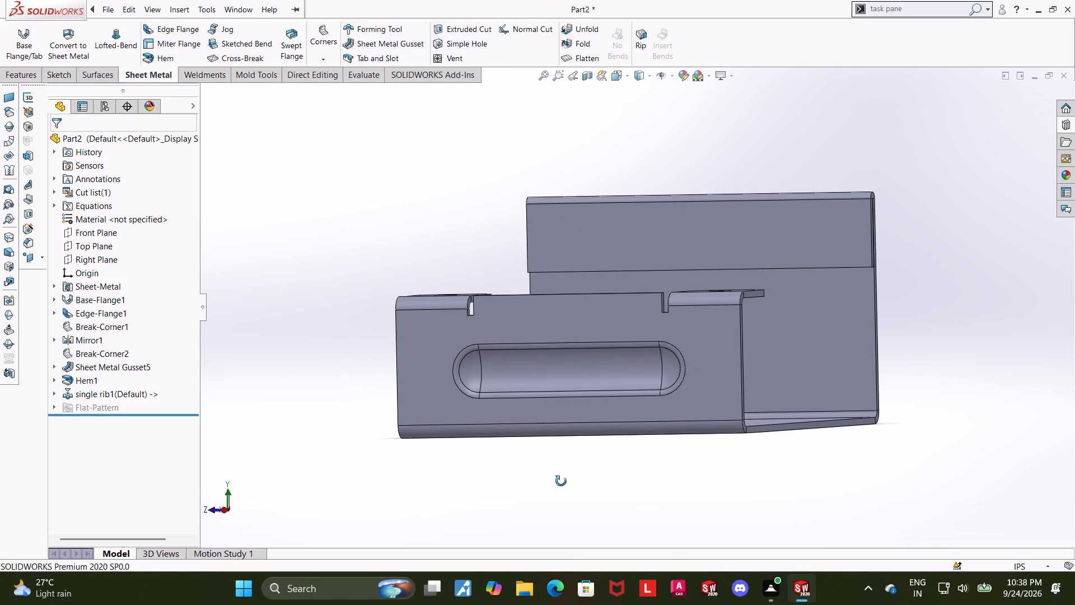
middle_click_drag(561, 481, 644, 481)
scroll(644, 480, "up", 4)
middle_click_drag(680, 429, 712, 463)
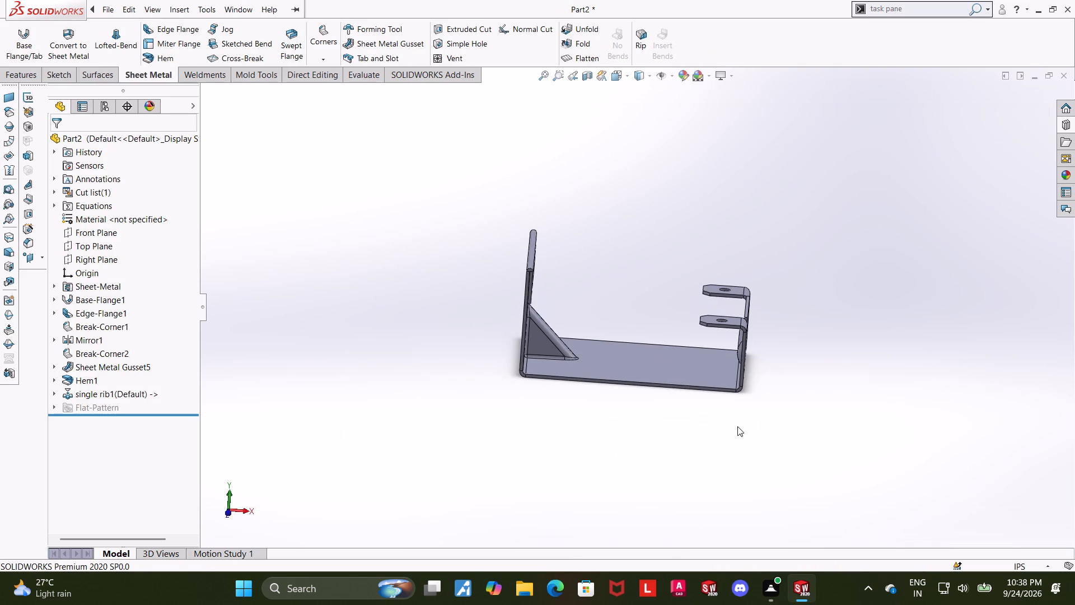
middle_click_drag(752, 422, 751, 433)
scroll(811, 298, "down", 1)
scroll(758, 347, "down", 1)
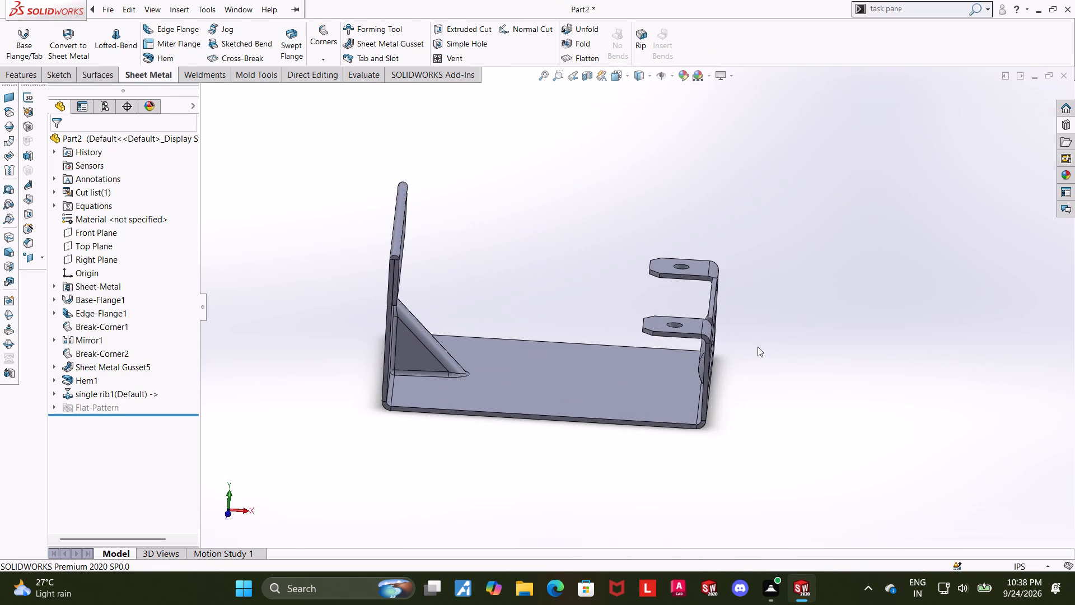
left_click(582, 388)
left_click(635, 354)
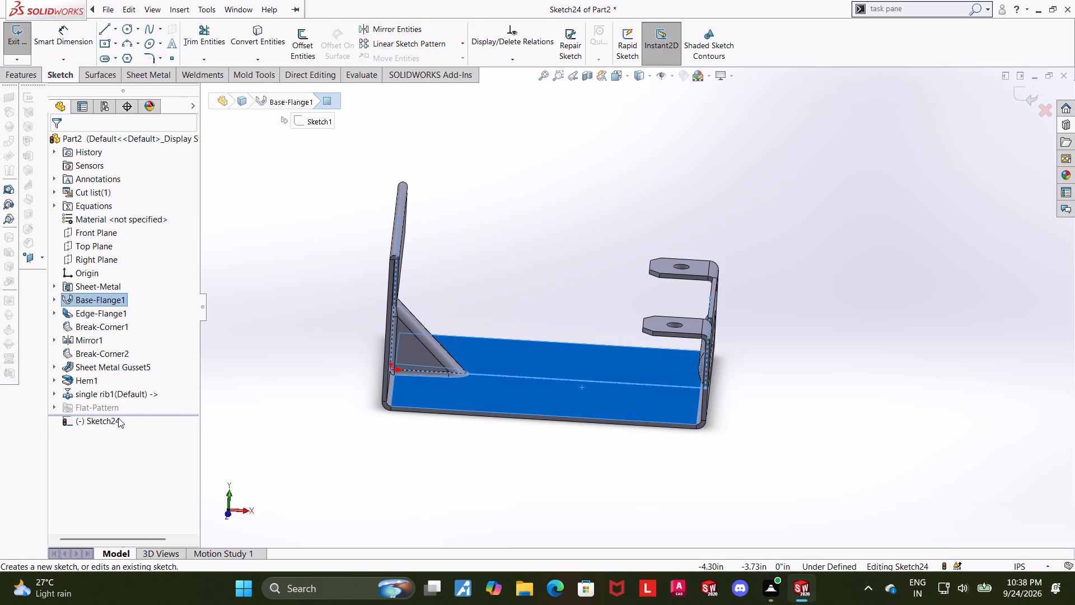
left_click(115, 418)
left_click(144, 399)
Sketch a circle on the base between the gusset and the base's side edge, and set its diameter to 1/4 inch.
left_click(126, 27)
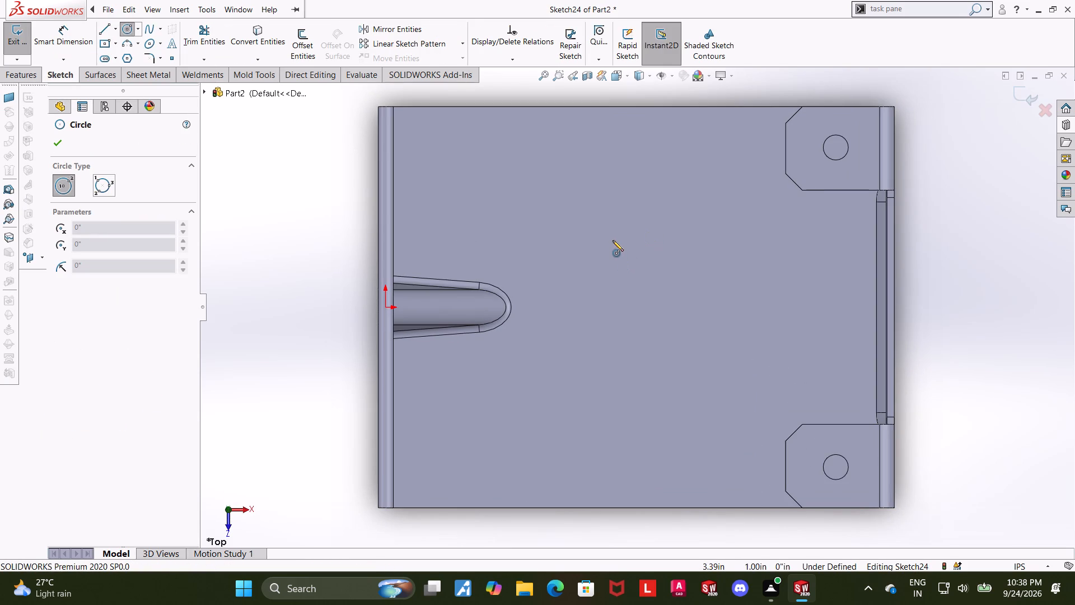
left_click(544, 213)
left_click(558, 202)
key("Escape")
left_click(63, 37)
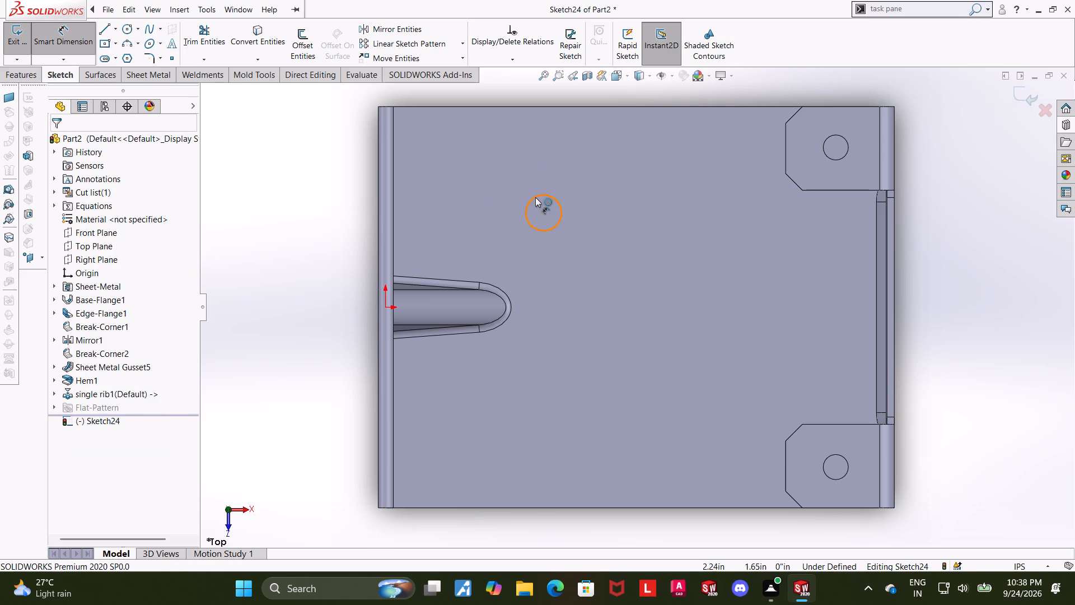
left_click(535, 197)
left_click(513, 177)
type("1/4")
key("Return")
key("Escape")
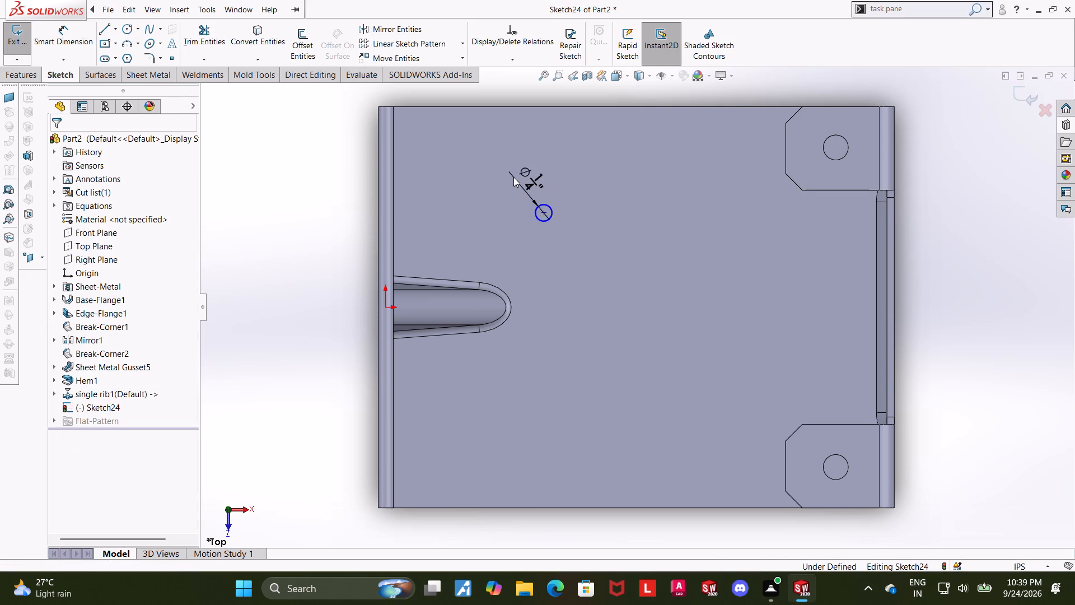
Dimension the circle's centre 2 1/4 inches from the outer edge of the gusset wall.
left_click(69, 32)
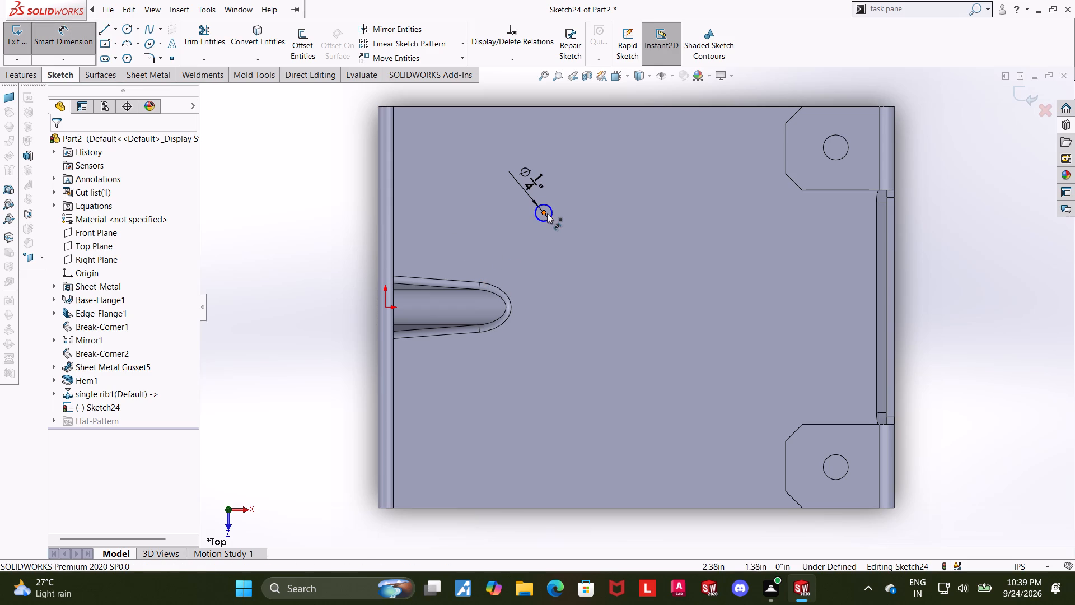
left_click(547, 213)
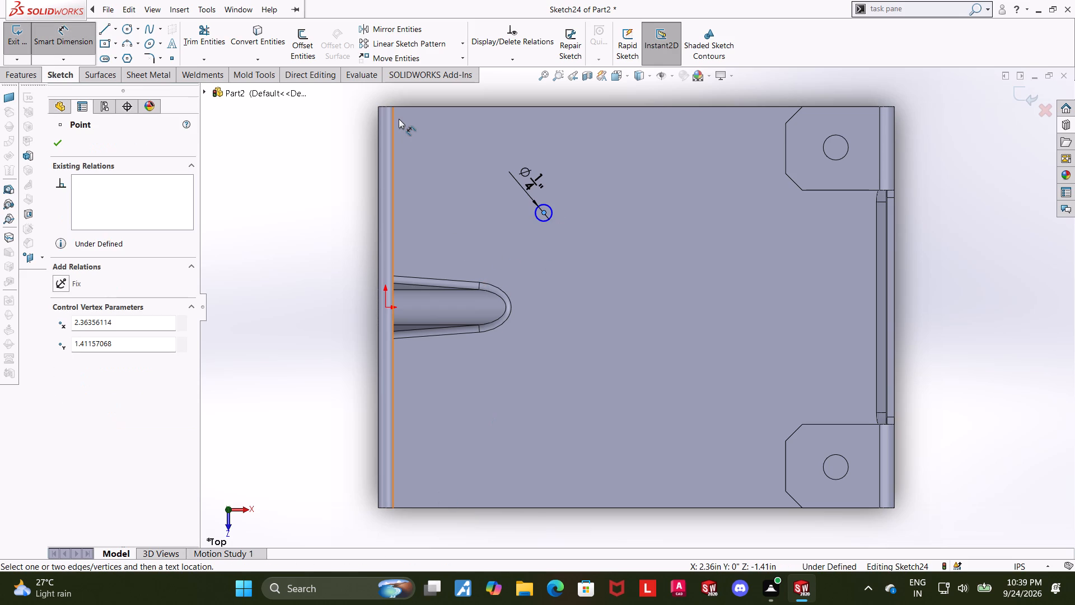
left_click(378, 126)
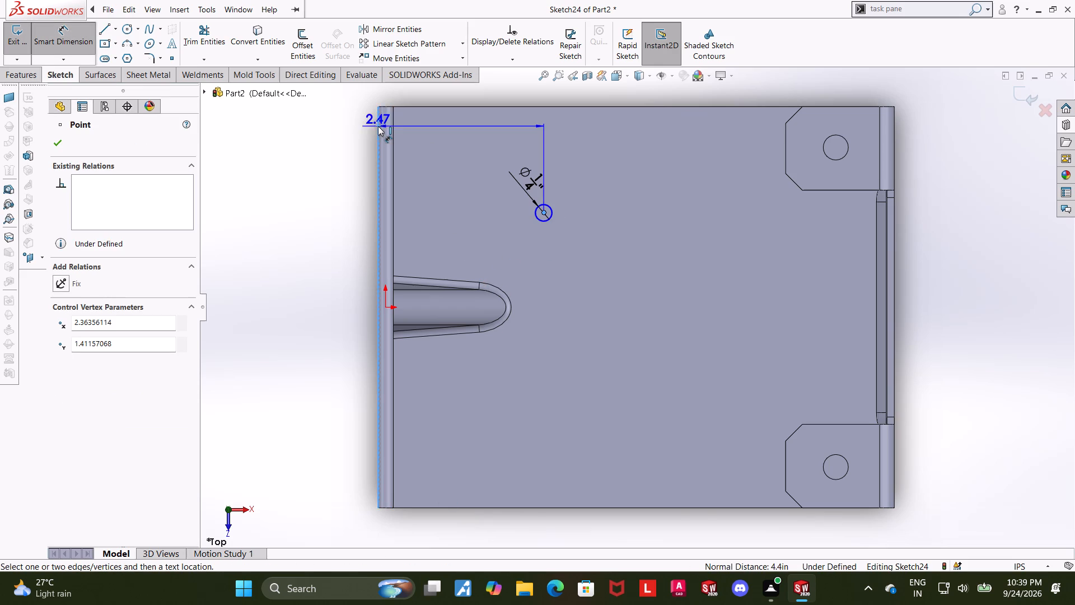
scroll(378, 126, "up", 2)
left_click(495, 125)
type("2 1/4")
key("Return")
key("Escape")
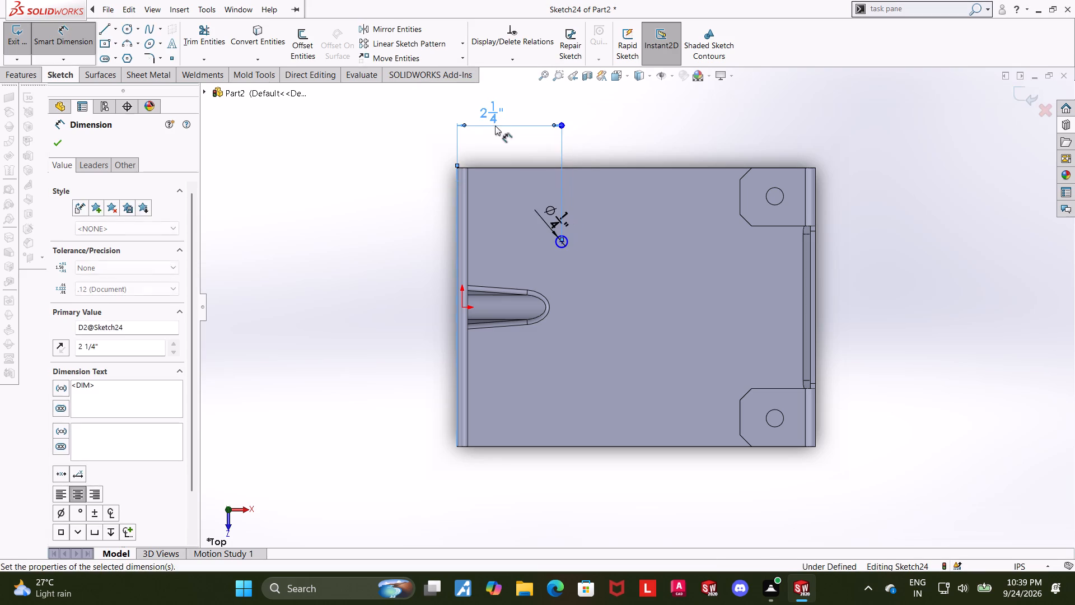
left_click(404, 171)
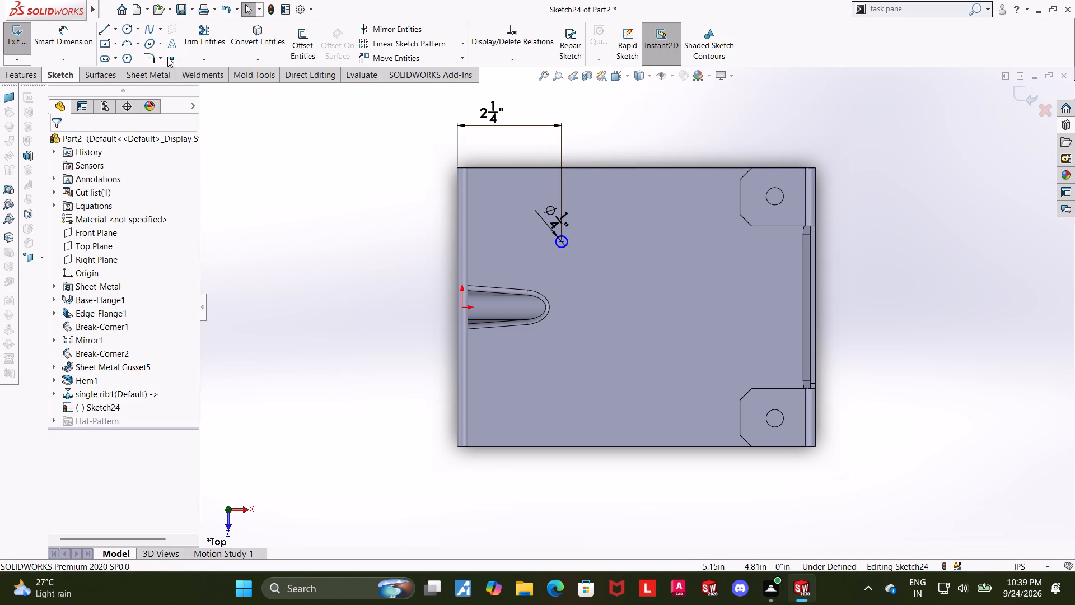
Sketch a second circle of about 0.42 inch radius level with the first, towards the shorter flanged wall.
left_click(133, 29)
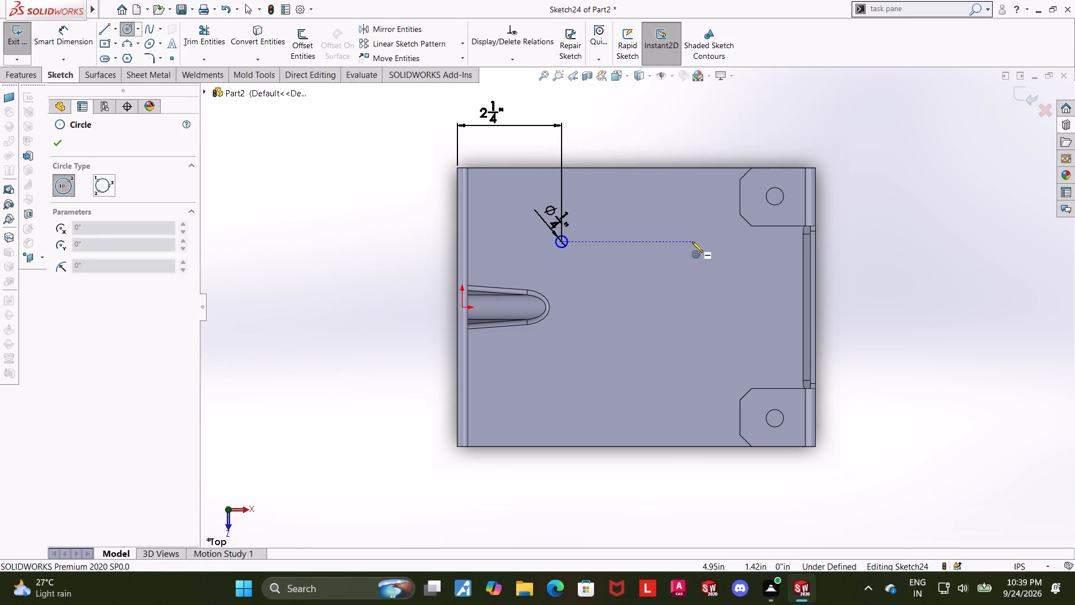
left_click(692, 241)
left_click(698, 223)
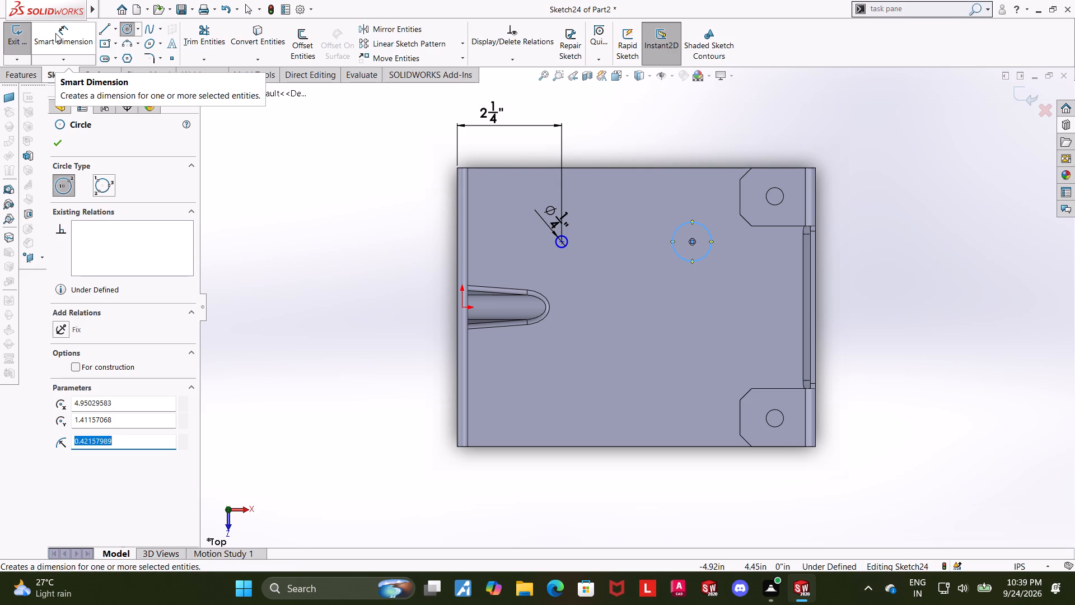
Dimension the first circle's centre 1 1/4 inches from the base's nearest side edge.
left_click(55, 33)
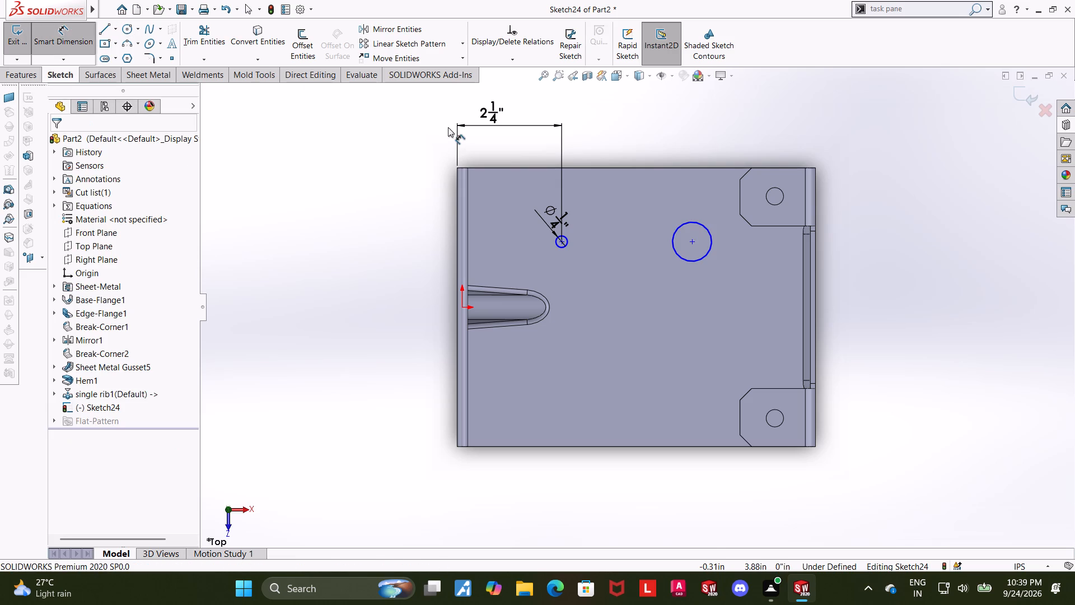
left_click(561, 244)
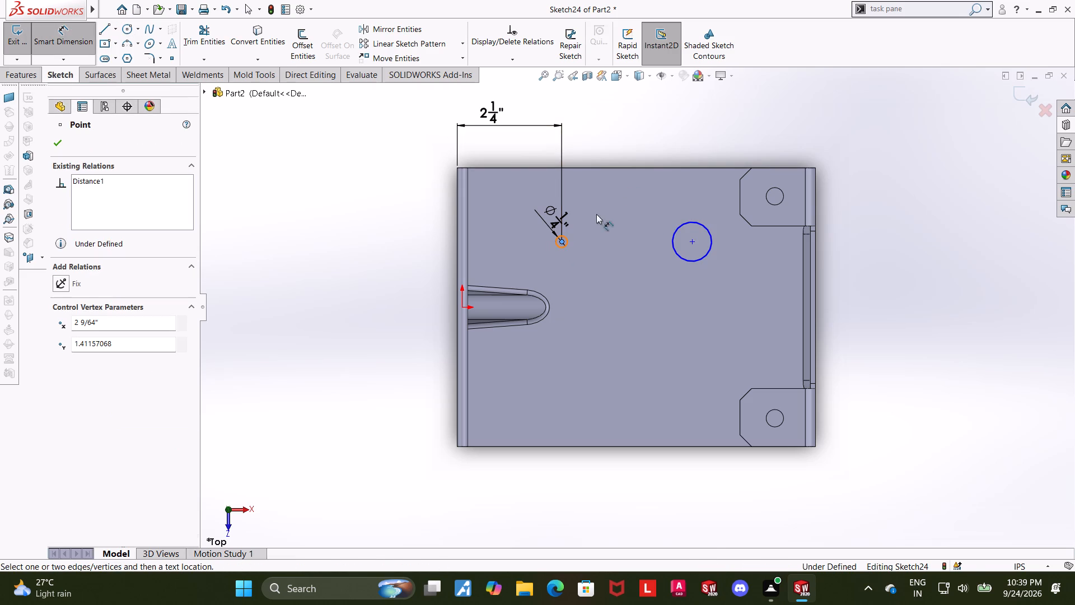
left_click(610, 167)
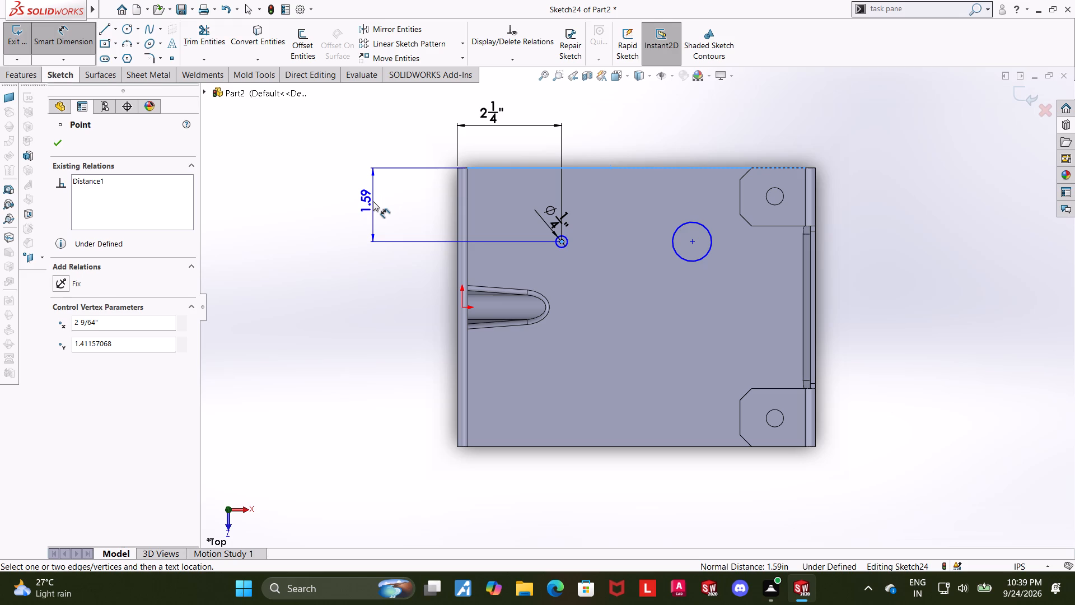
left_click(373, 201)
type("1 1.")
key("BackSpace")
type("/4")
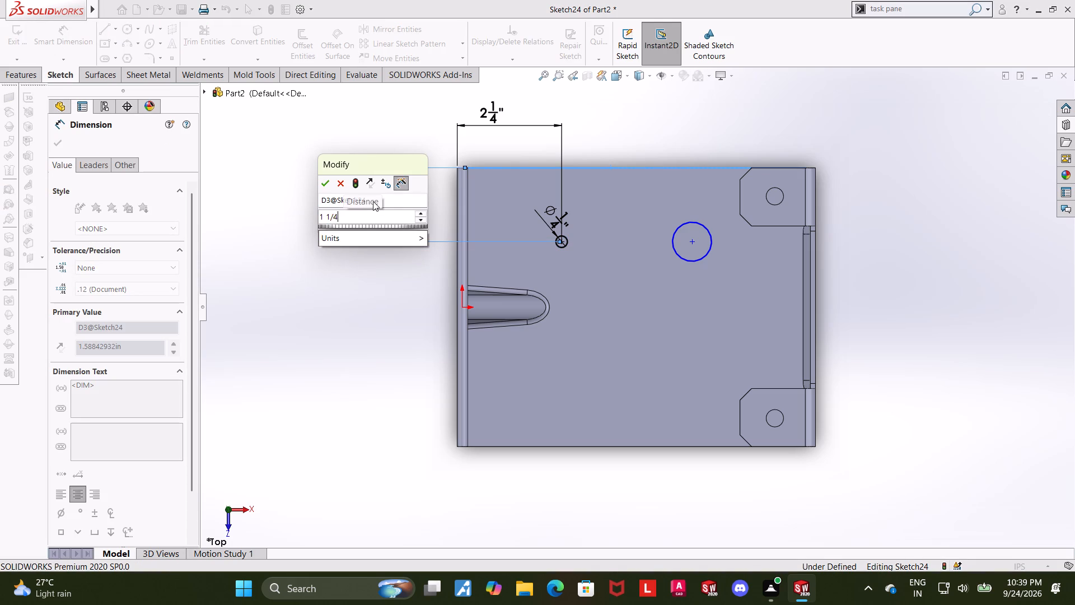
key("Return")
left_click(382, 342)
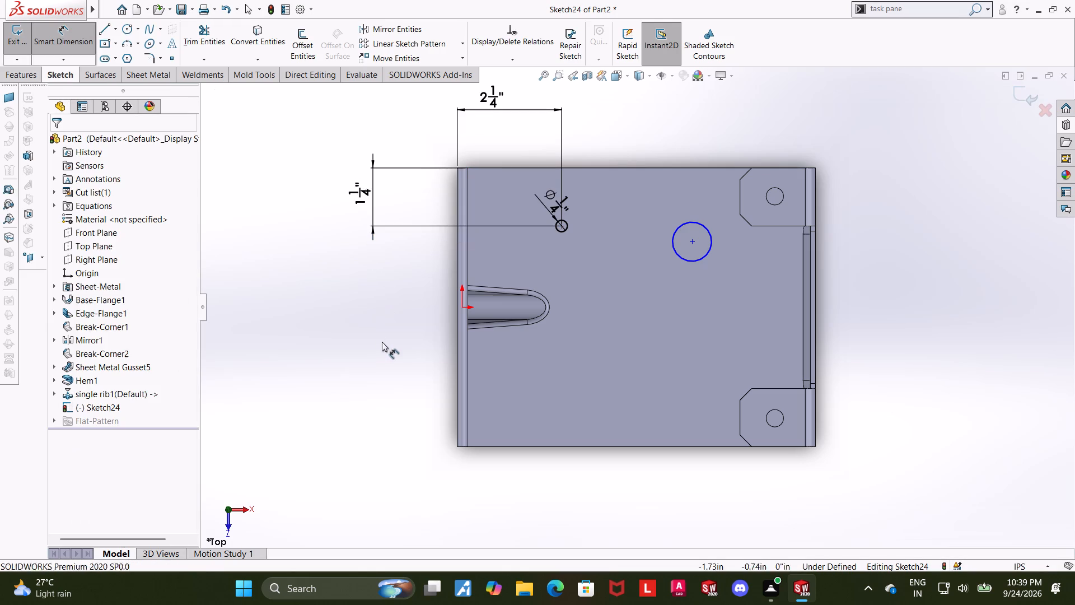
scroll(669, 212, "down", 2)
key("Escape")
Add an Equal relation between the second circle and the 1/4 inch circle.
left_click(518, 249)
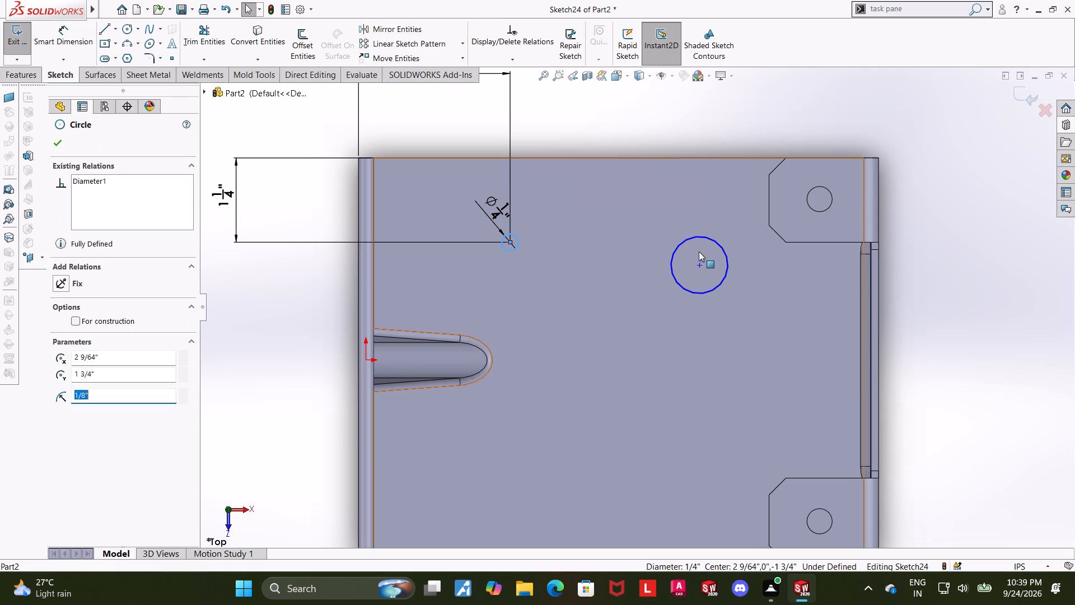
left_click(695, 239, "ctrl")
left_click(66, 395)
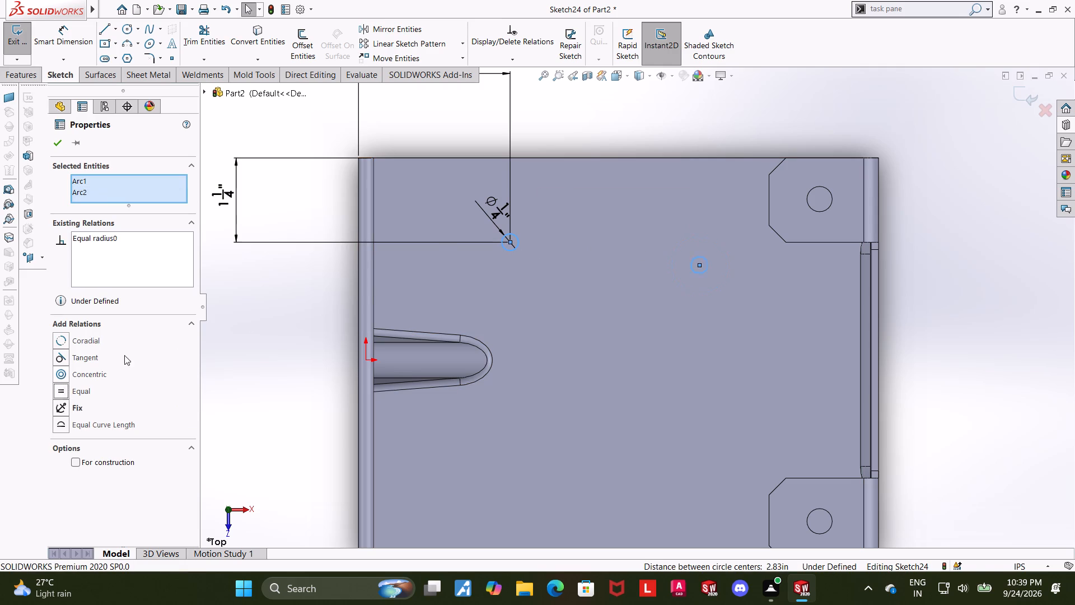
left_click(669, 286)
Add a Horizontal relation between the centre points of the two circles.
left_click(697, 264)
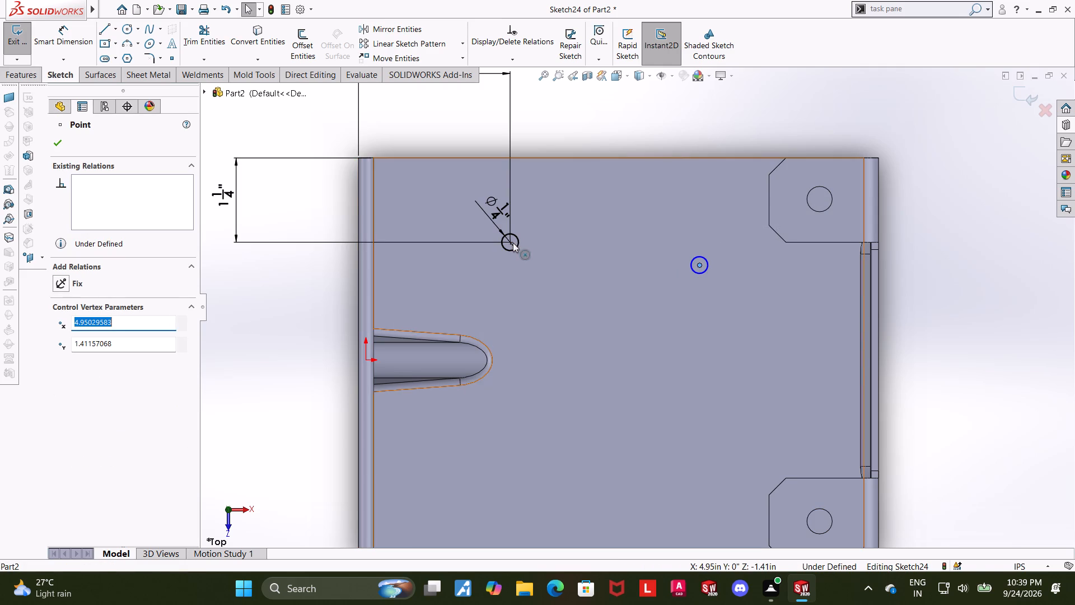
left_click(510, 243, "ctrl")
left_click(67, 342)
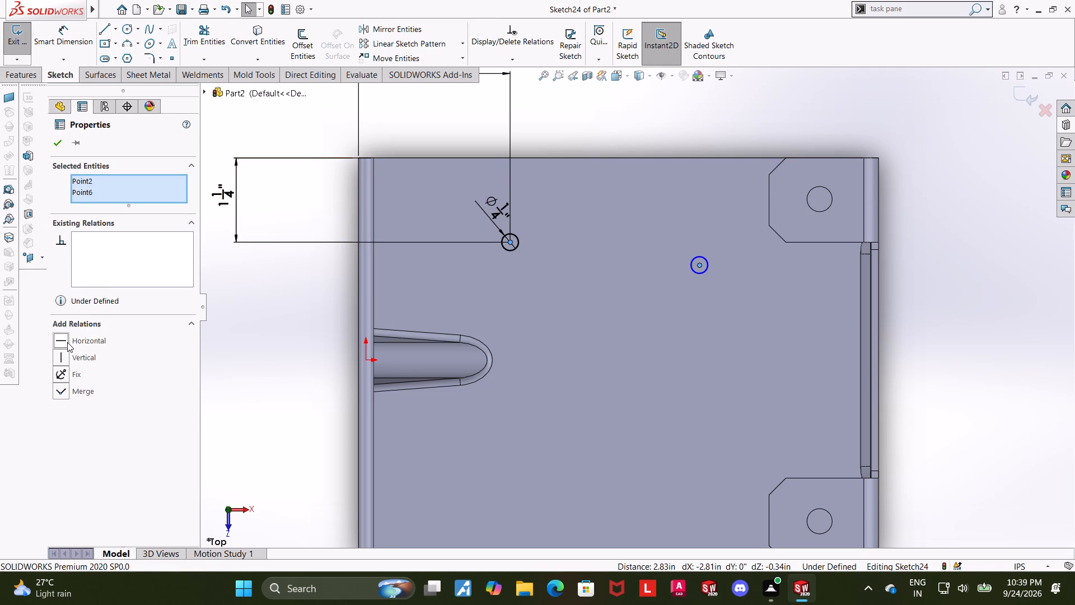
left_click(54, 143)
scroll(637, 103, "up", 3)
left_click(702, 129)
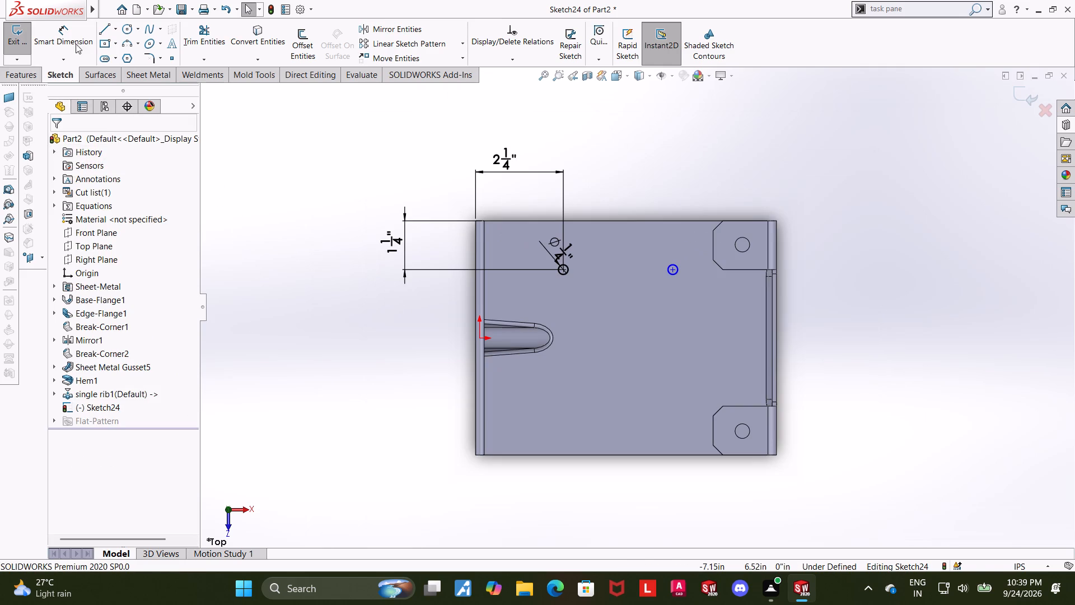
Dimension the spacing between the two circle centres as 3 inches.
left_click(70, 40)
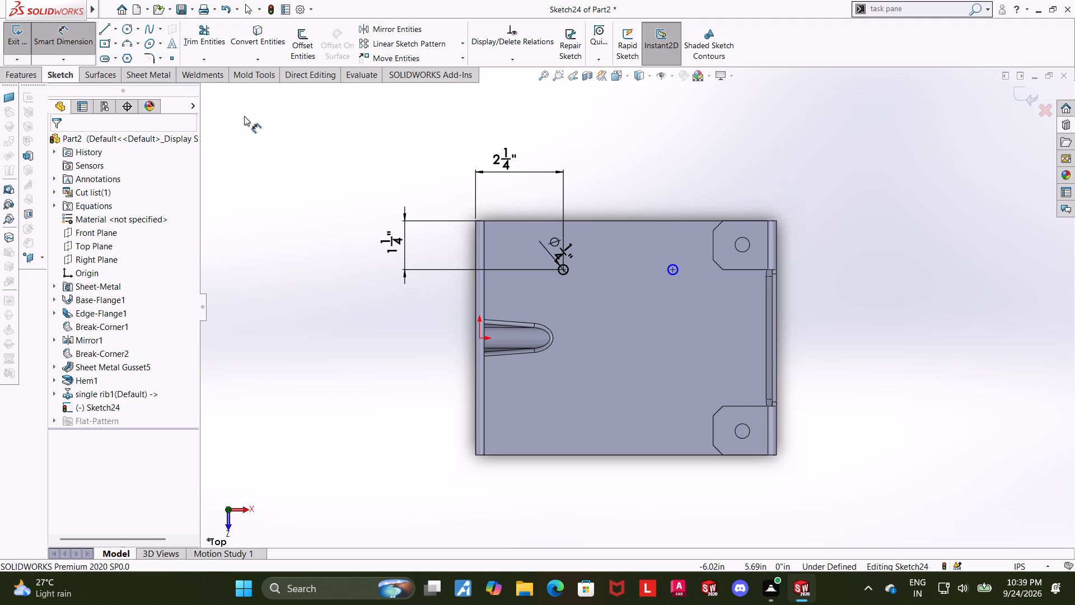
scroll(574, 278, "down", 3)
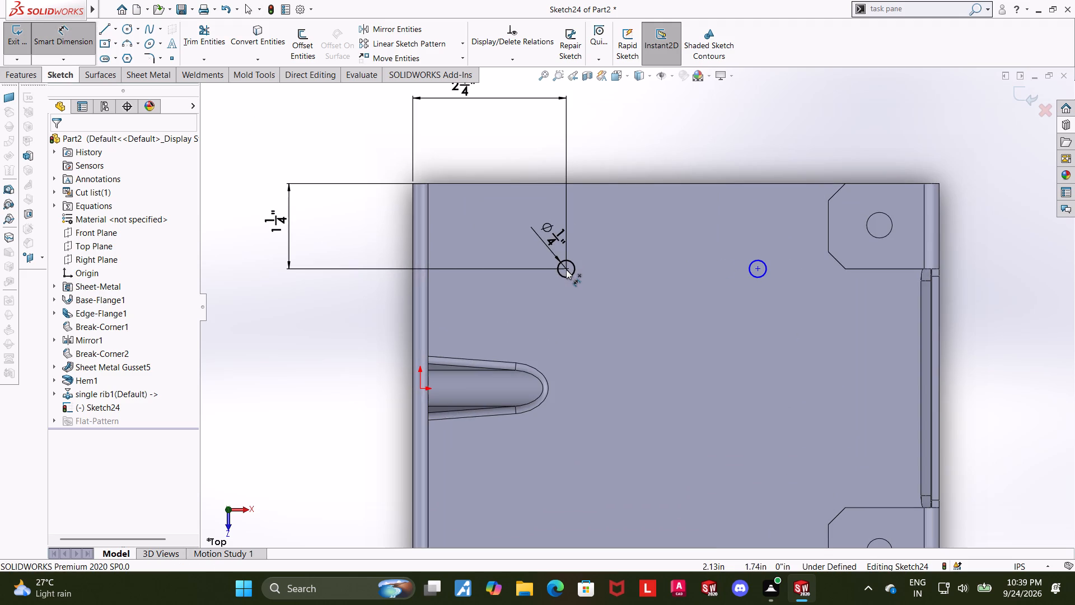
scroll(565, 269, "down", 6)
scroll(564, 266, "up", 4)
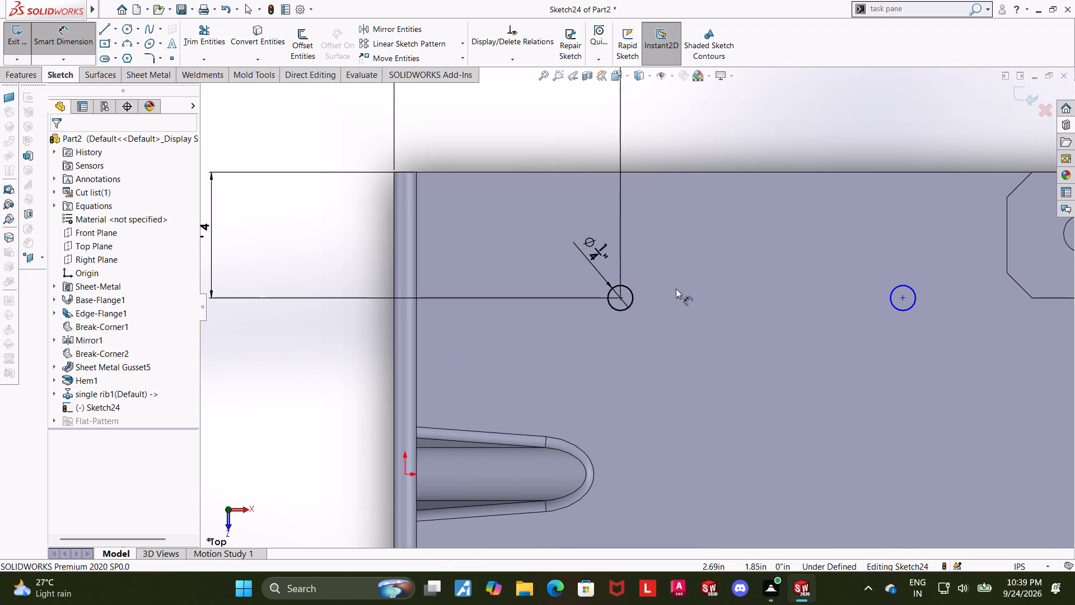
scroll(675, 293, "up", 4)
left_click(764, 302)
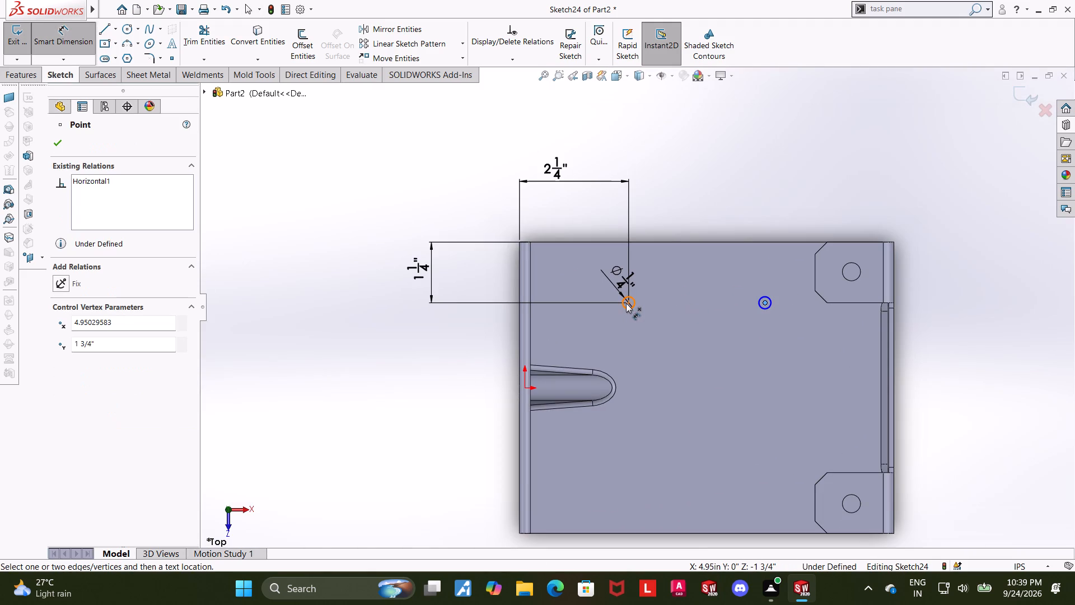
left_click(627, 302)
left_click(708, 196)
key("3")
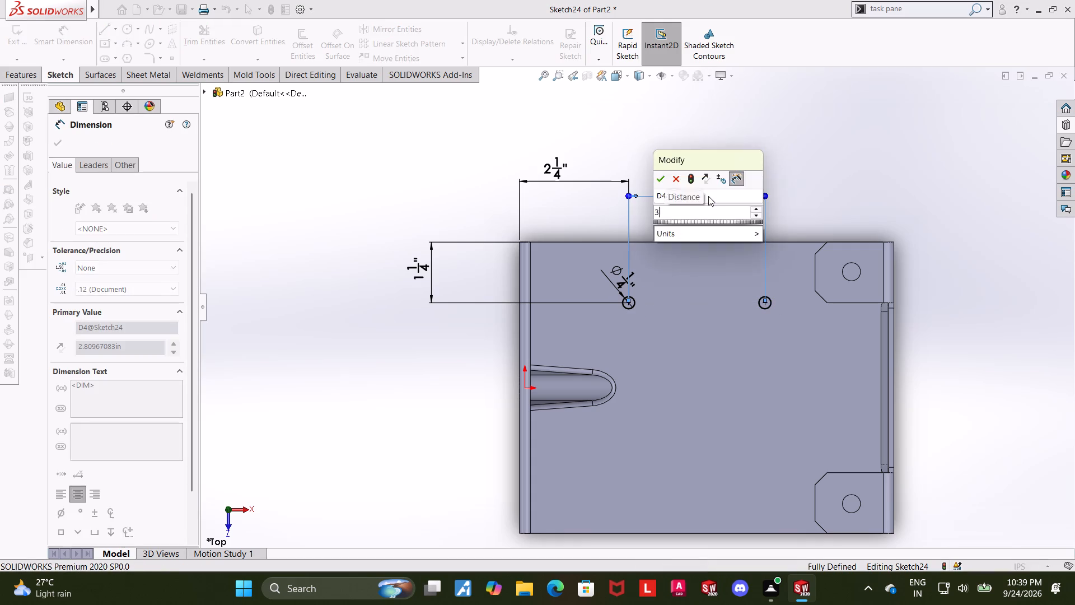
key("Return")
left_click(871, 199)
scroll(890, 302, "up", 3)
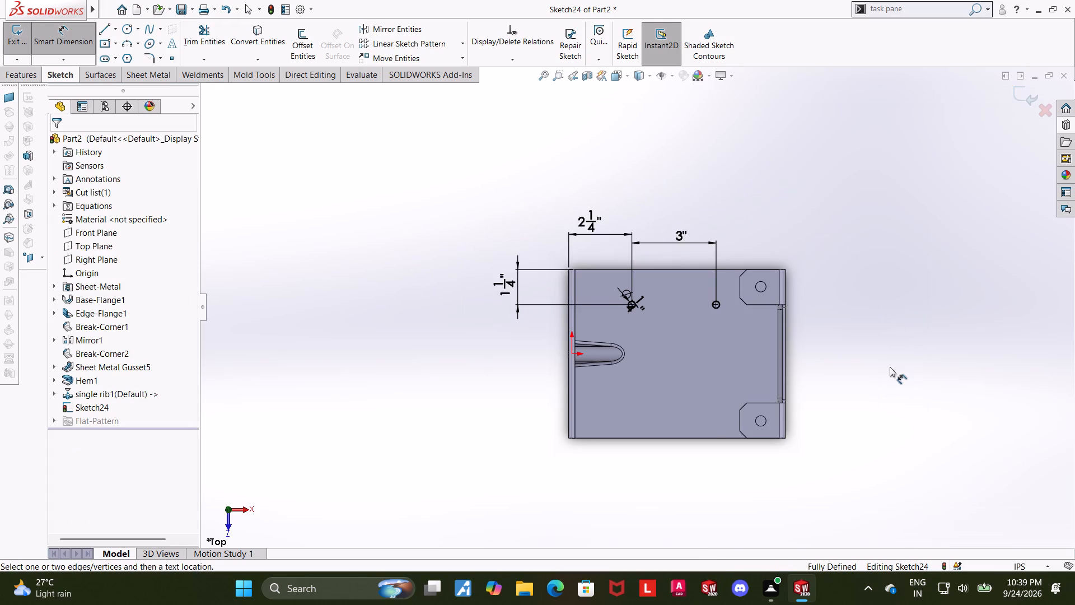
scroll(880, 369, "down", 2)
left_click(862, 361)
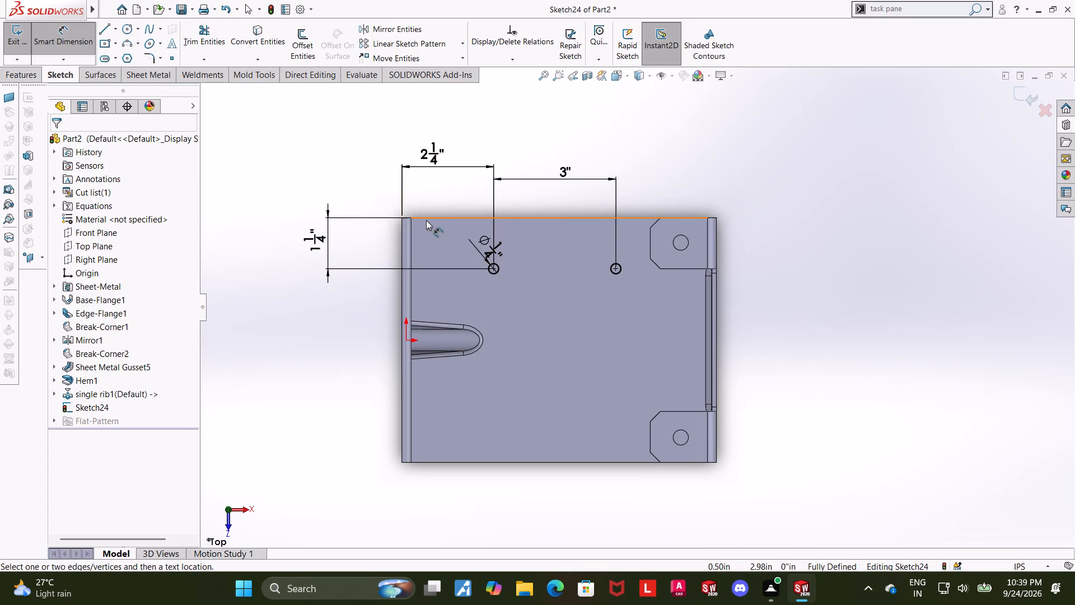
scroll(782, 336, "up", 1)
left_click(782, 336)
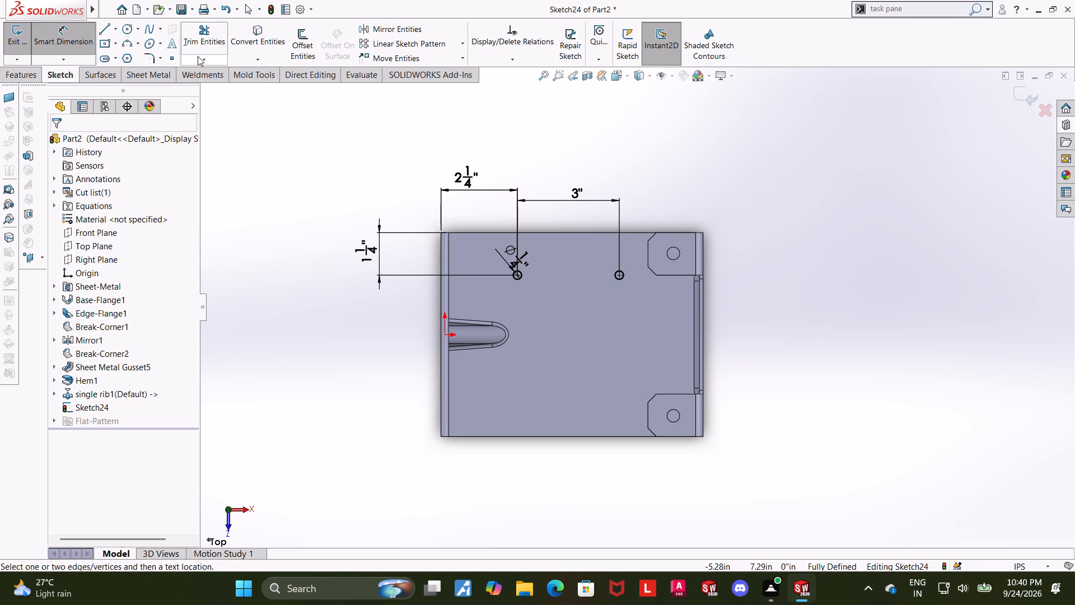
Draw a horizontal centerline about 9.61 inches long from the origin across the base and past the shorter wall.
left_click(114, 32)
left_click(120, 54)
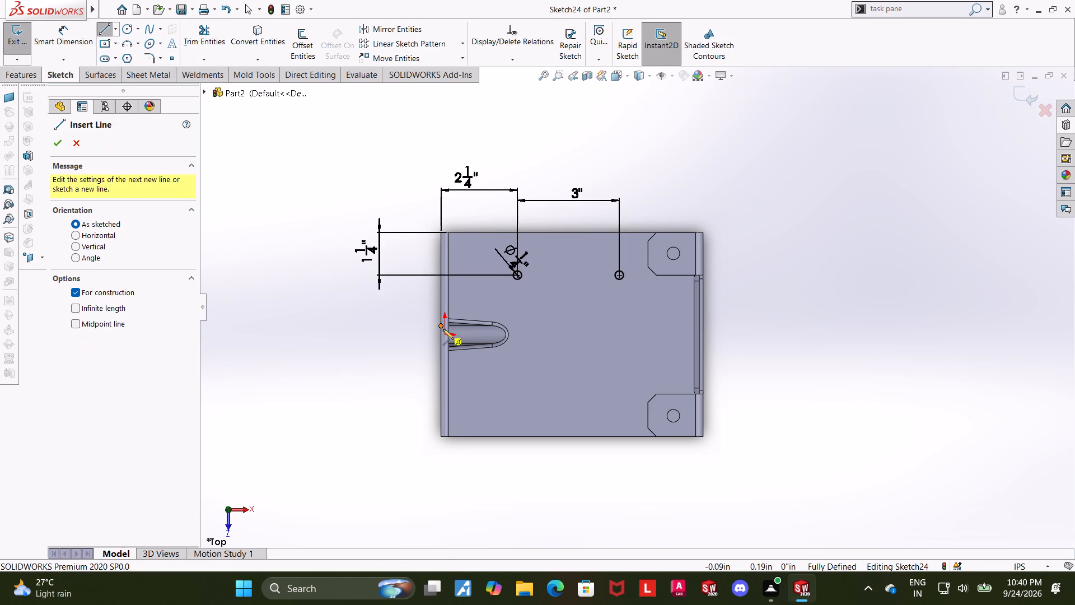
left_click(445, 334)
left_click(771, 333)
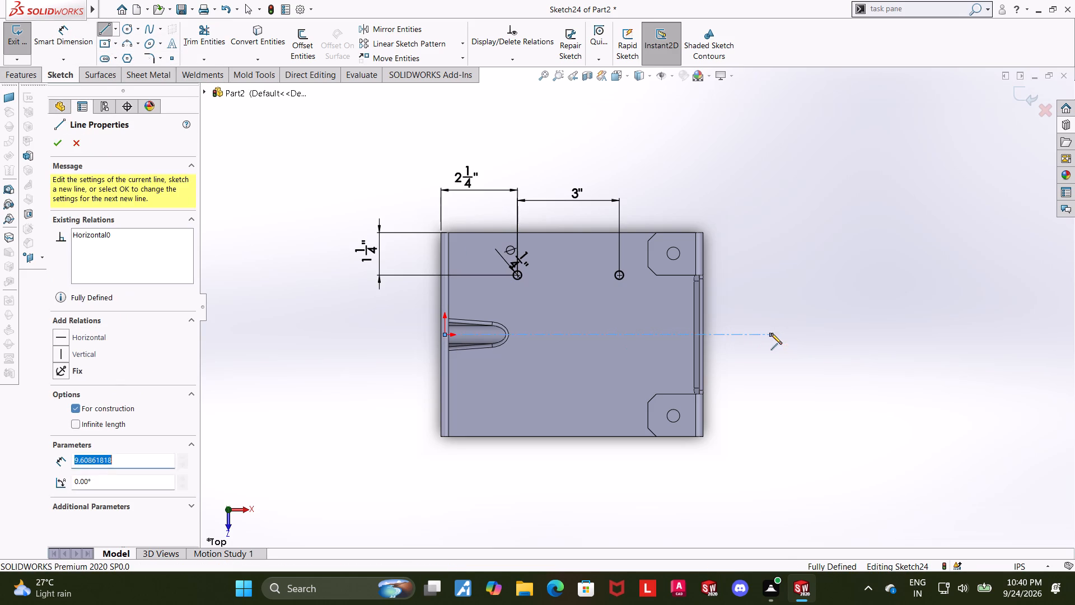
key("Escape")
key("Escape")
Mirror the two 1/4 inch circles about the horizontal centerline to the other half of the base.
left_click(438, 26)
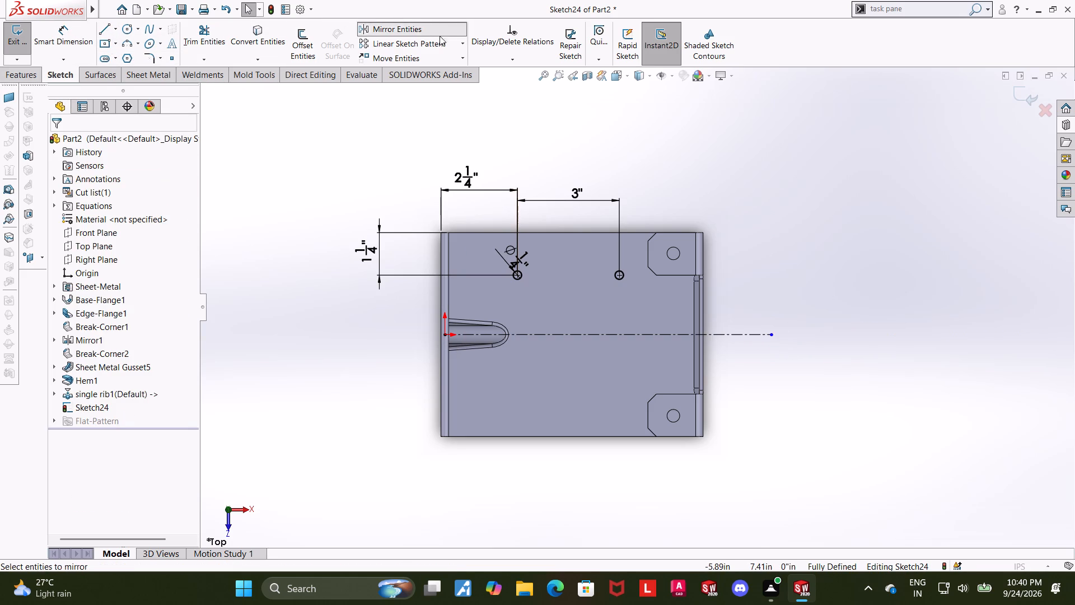
left_click(521, 271)
left_click(615, 273)
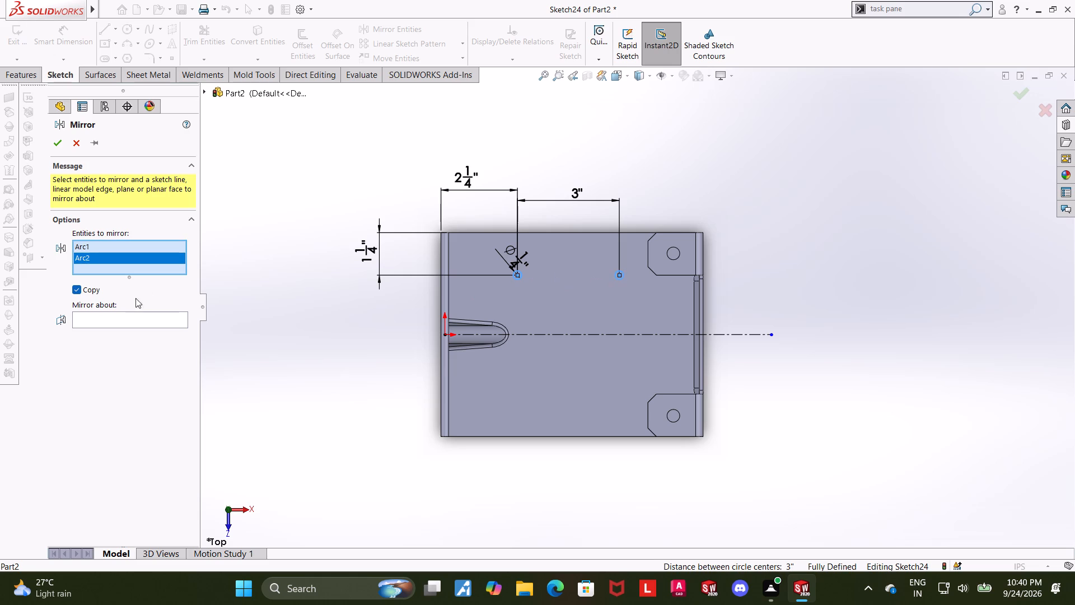
left_click(139, 312)
left_click(139, 315)
left_click(566, 333)
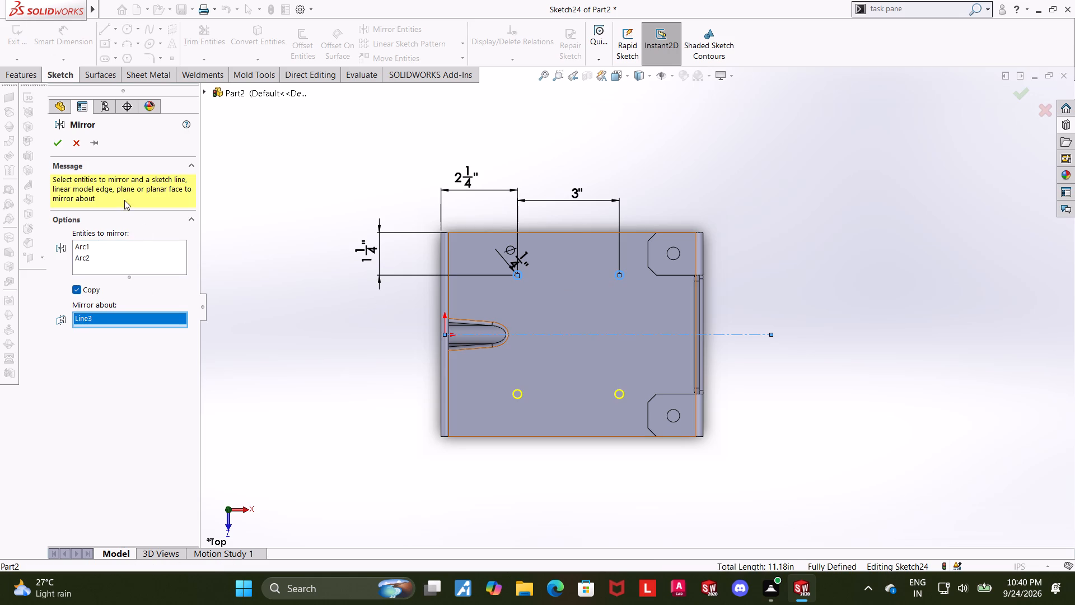
left_click(59, 144)
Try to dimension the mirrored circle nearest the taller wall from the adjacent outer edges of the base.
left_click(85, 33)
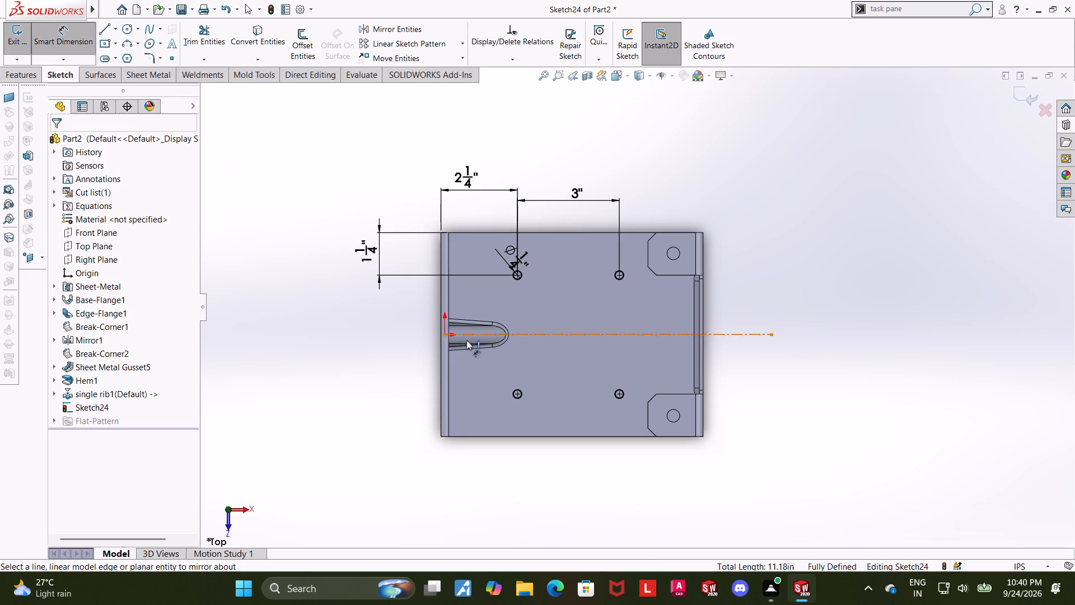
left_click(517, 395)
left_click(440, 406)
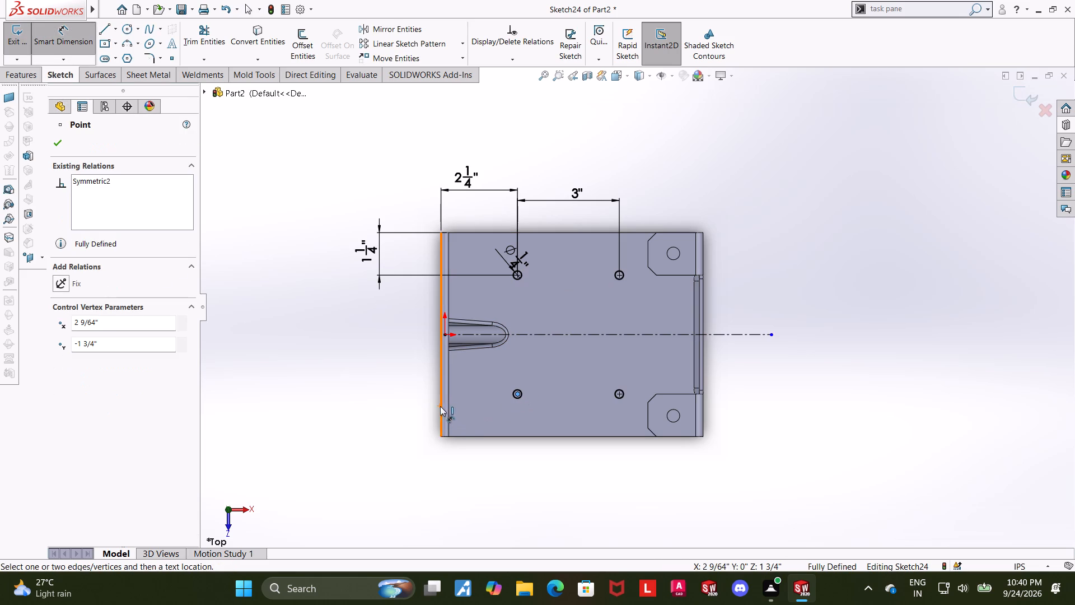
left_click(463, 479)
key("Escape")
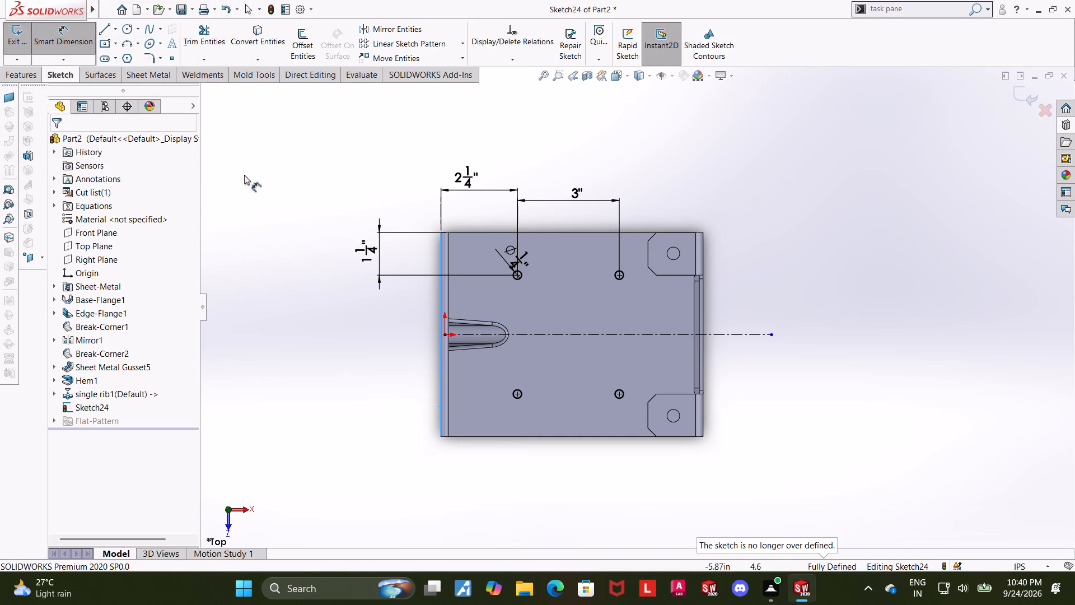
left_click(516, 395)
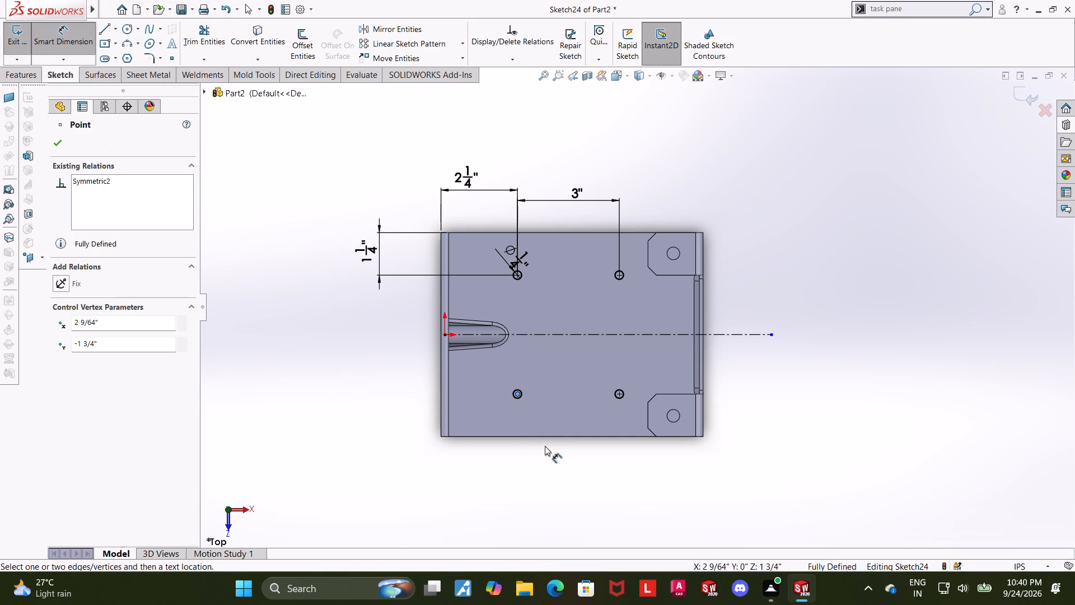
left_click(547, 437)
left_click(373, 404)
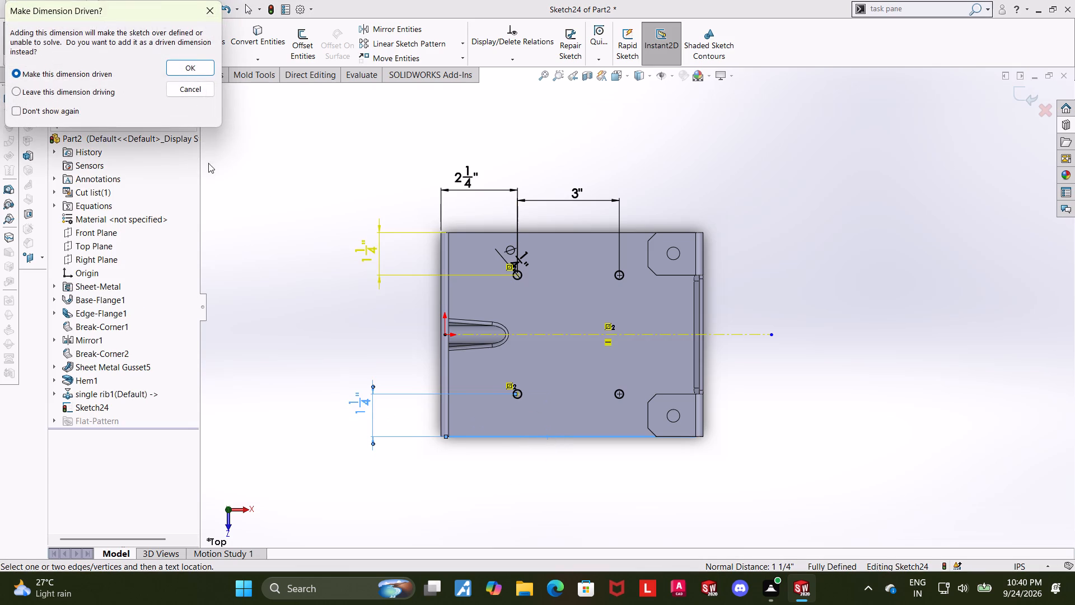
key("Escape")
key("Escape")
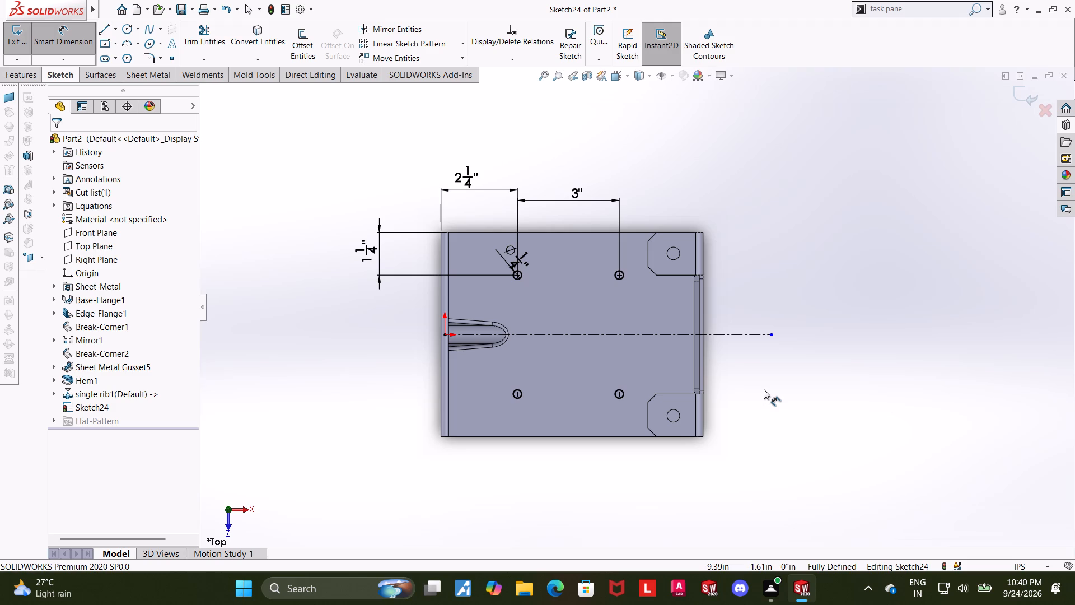
Exit the hole sketch and cut the four 1/4 inch circles through the base with an Extruded Cut.
scroll(750, 388, "up", 2)
scroll(665, 373, "down", 4)
left_click(729, 356)
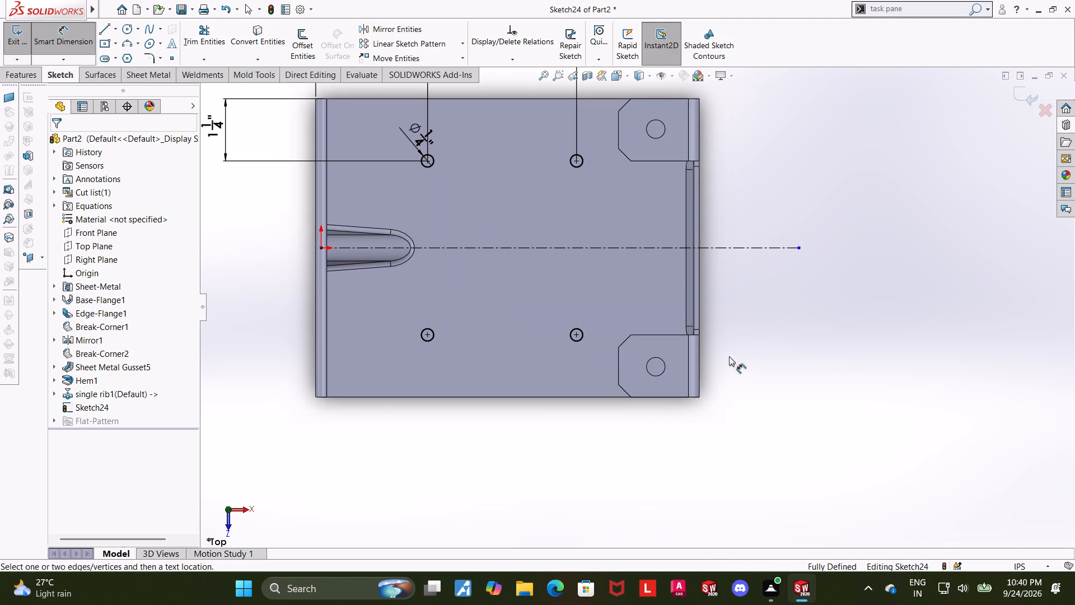
left_click(1014, 92)
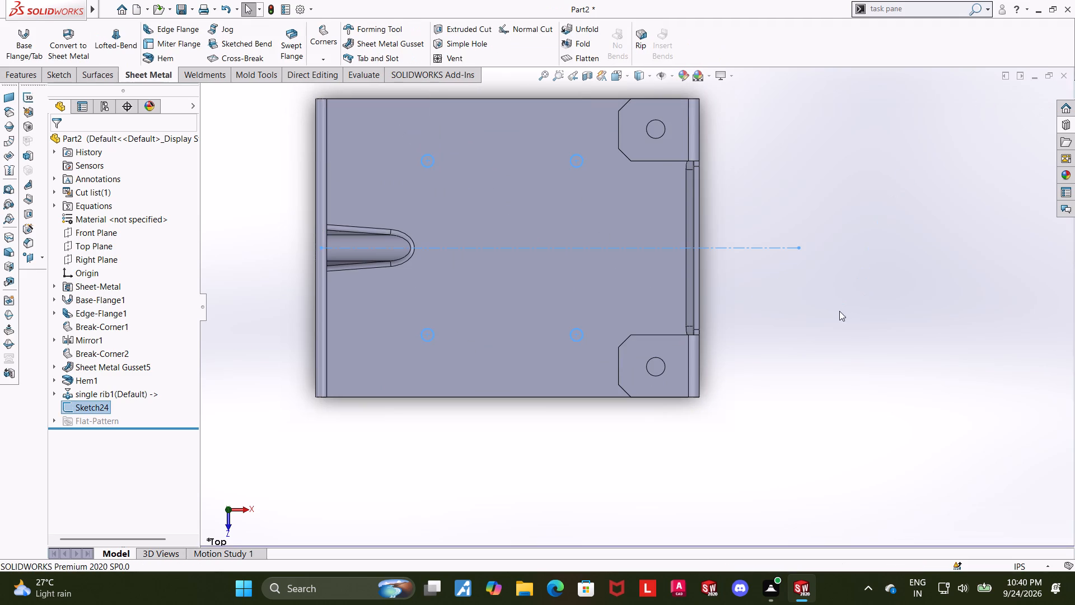
middle_click_drag(276, 427, 270, 347)
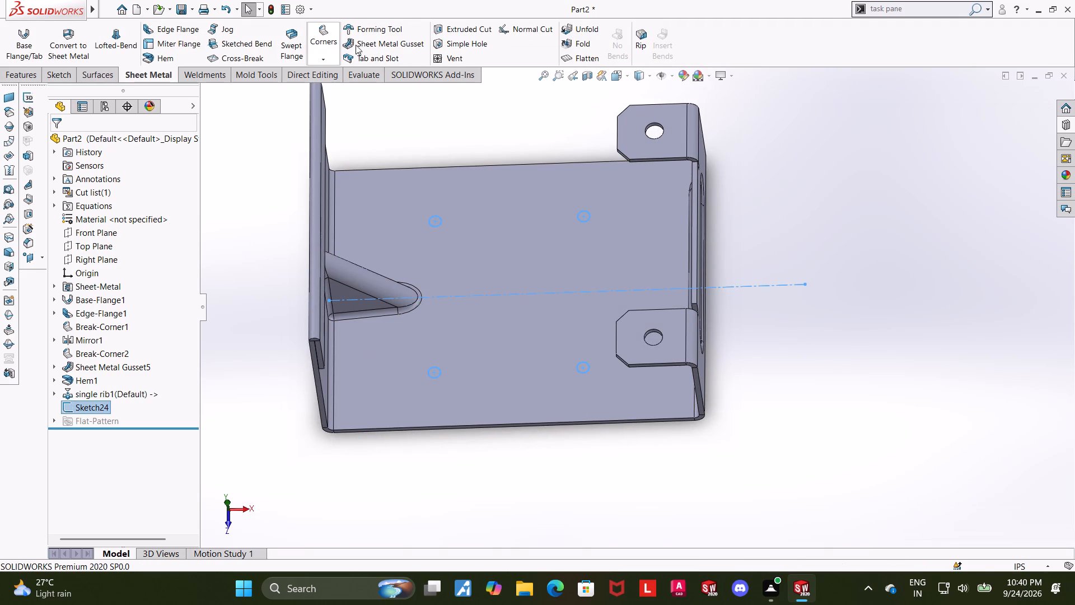
left_click(389, 31)
left_click(79, 141)
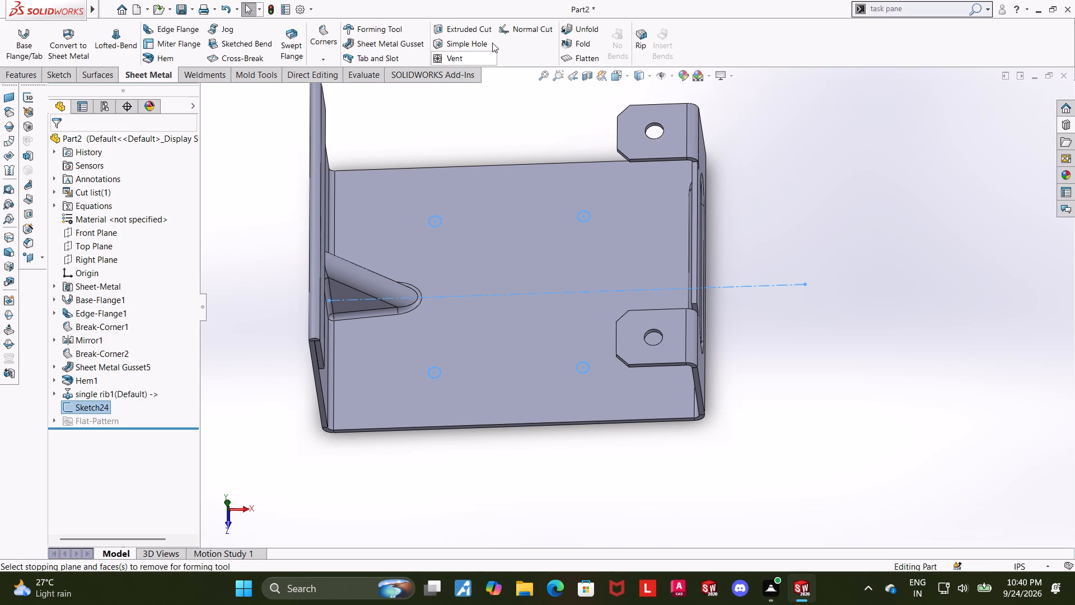
left_click(470, 30)
scroll(796, 297, "up", 1)
middle_click_drag(800, 290, 842, 128)
middle_click_drag(599, 414, 600, 394)
left_click(57, 148)
scroll(838, 379, "up", 3)
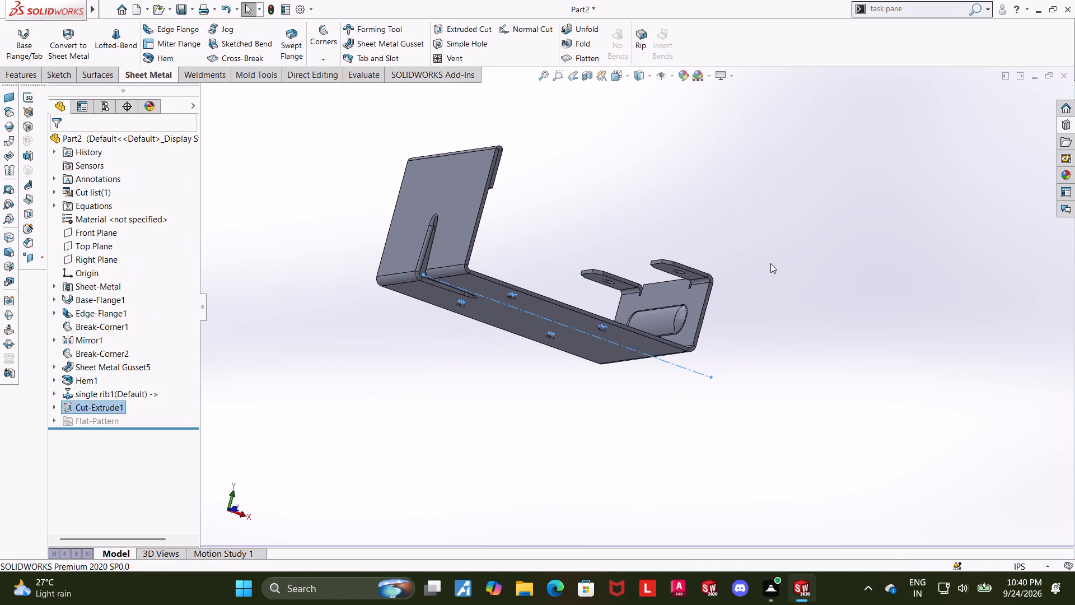
middle_click_drag(776, 265, 721, 408)
left_click(739, 303)
middle_click_drag(792, 289, 789, 323)
scroll(783, 305, "down", 1)
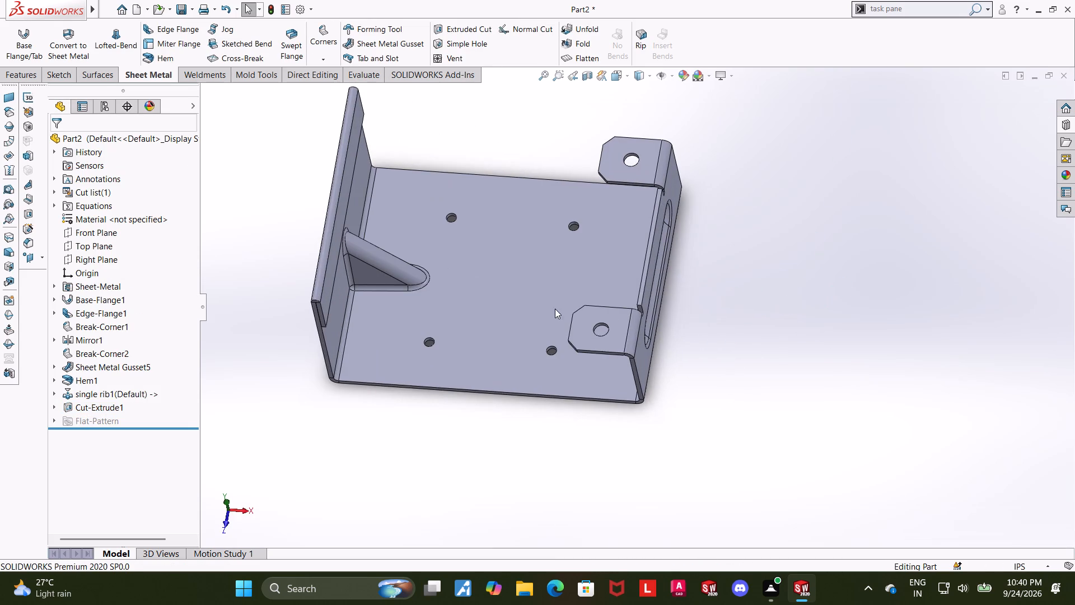
Reopen the holed edge flange feature, Edge-Flange1, and bring up its flange profile sketch for editing.
left_click(73, 310)
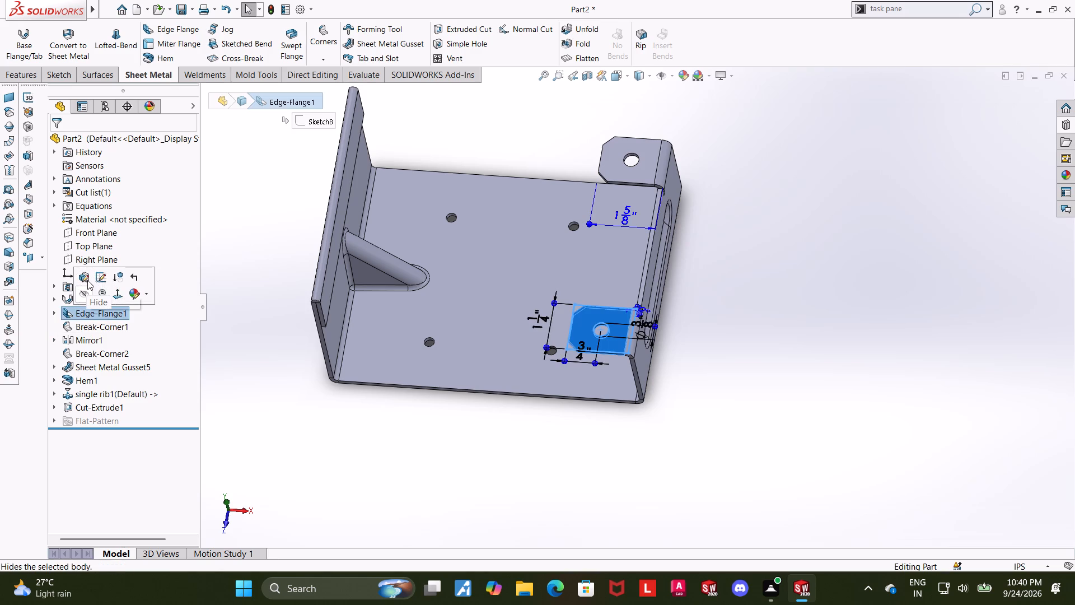
left_click(87, 280)
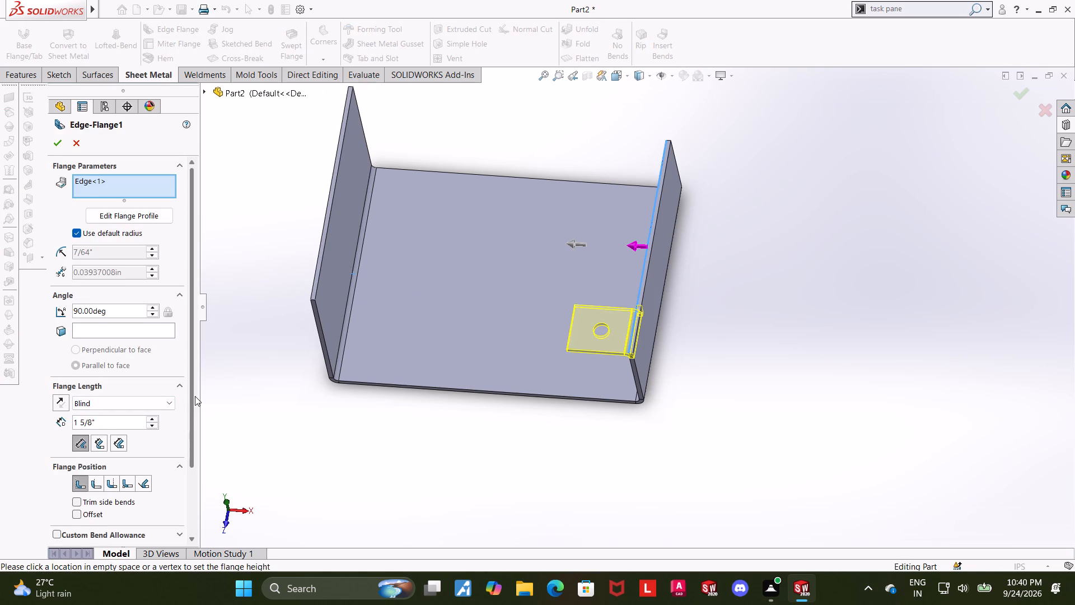
left_click_drag(195, 396, 195, 441)
left_click_drag(194, 258, 197, 148)
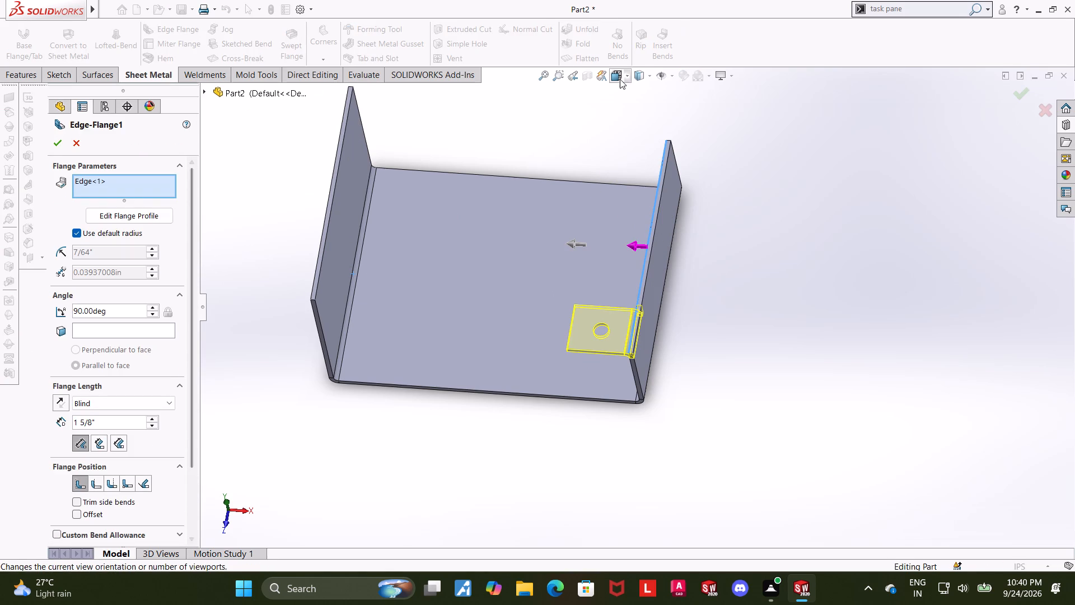
left_click(614, 79)
left_click(544, 350)
scroll(954, 466, "down", 1)
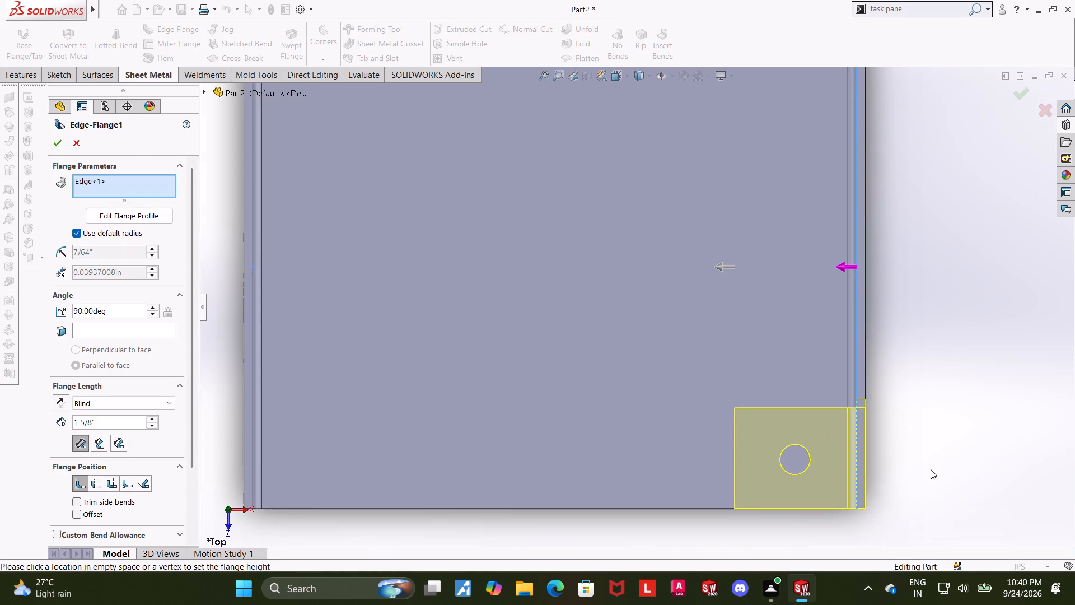
scroll(881, 484, "down", 3)
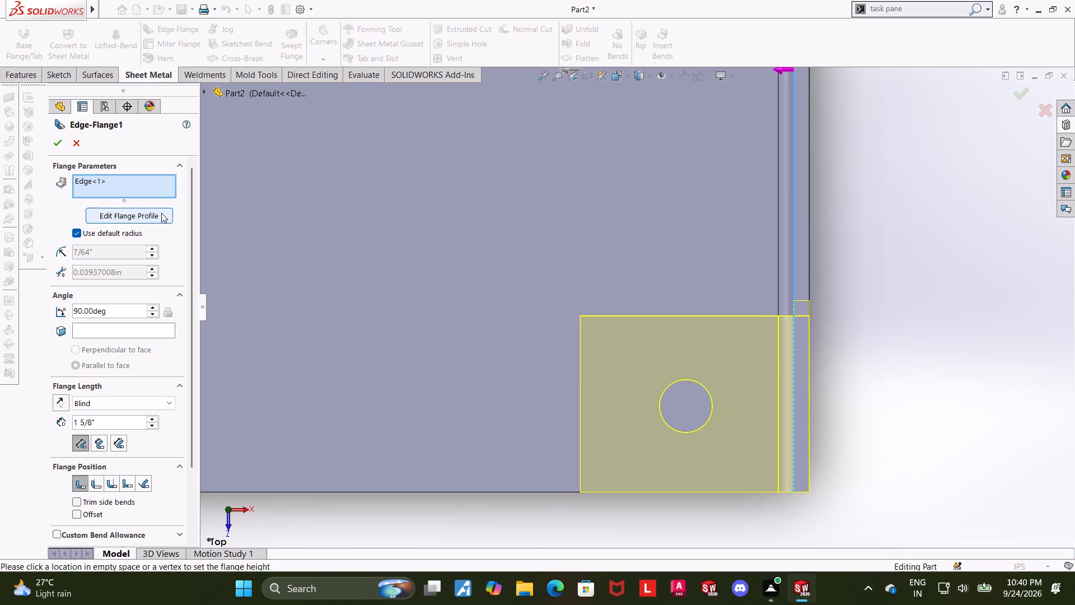
left_click(161, 213)
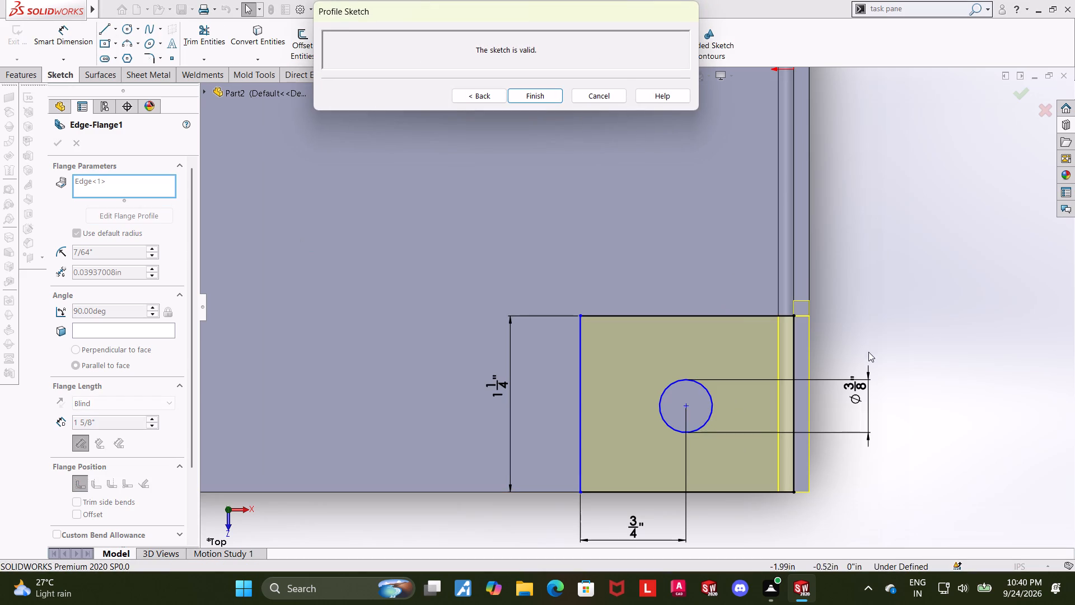
Dimension the centre of the 3/8 inch flange hole 5/8 inch from the adjacent side edge of the base.
left_click(53, 40)
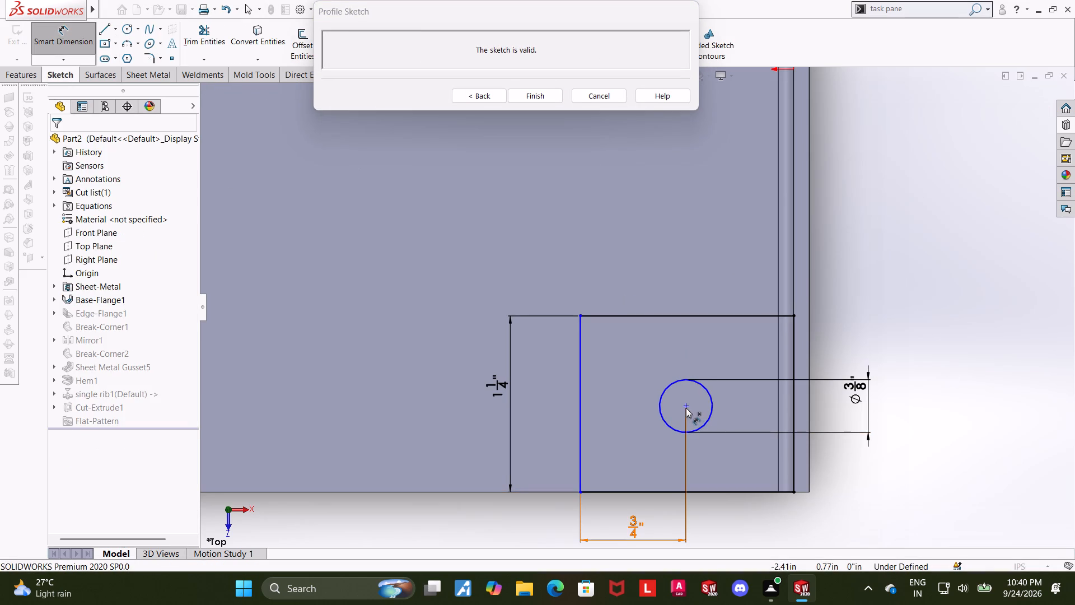
left_click(686, 407)
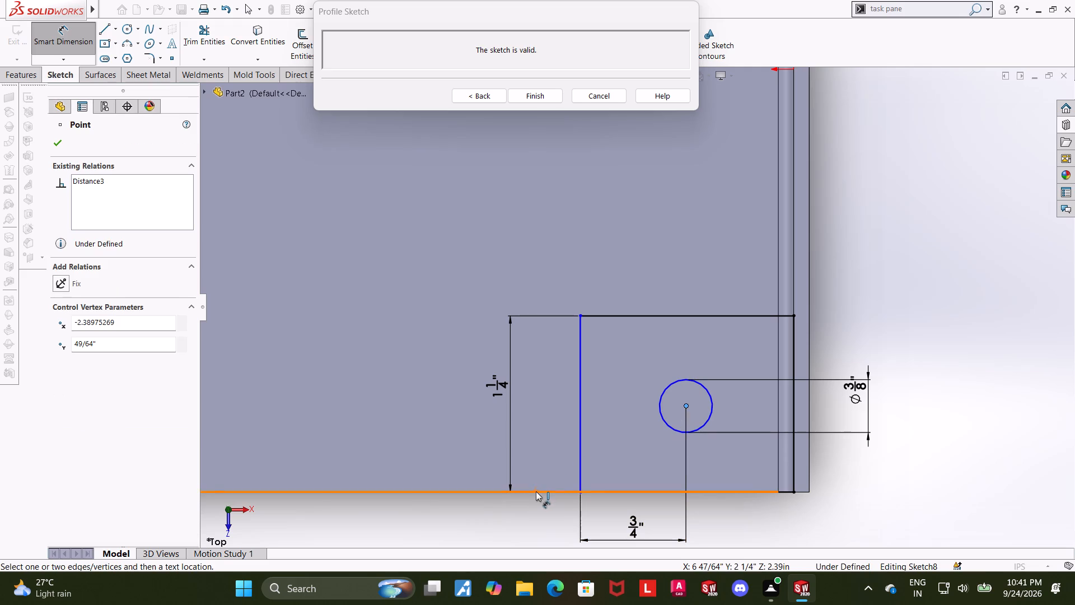
left_click(536, 491)
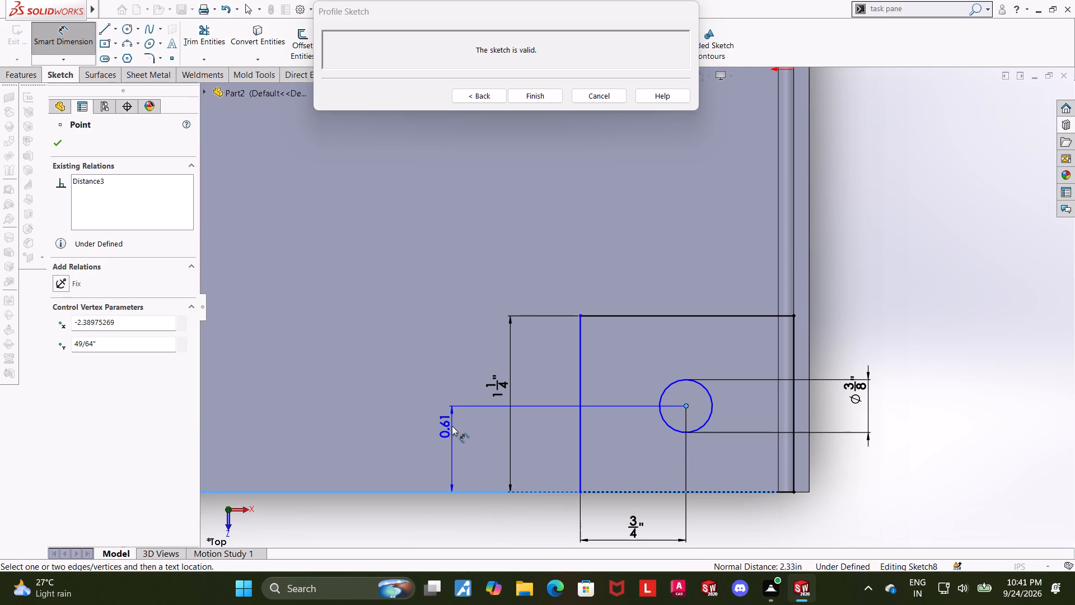
left_click(452, 426)
type("5 /")
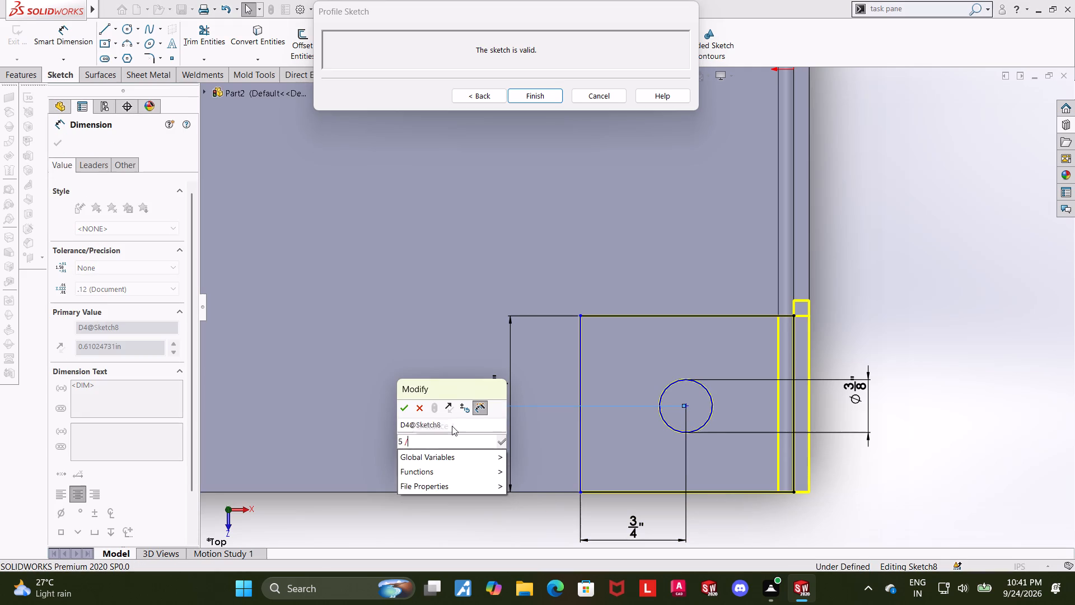
key("space")
key("BackSpace")
key("BackSpace")
key("BackSpace")
type("/8")
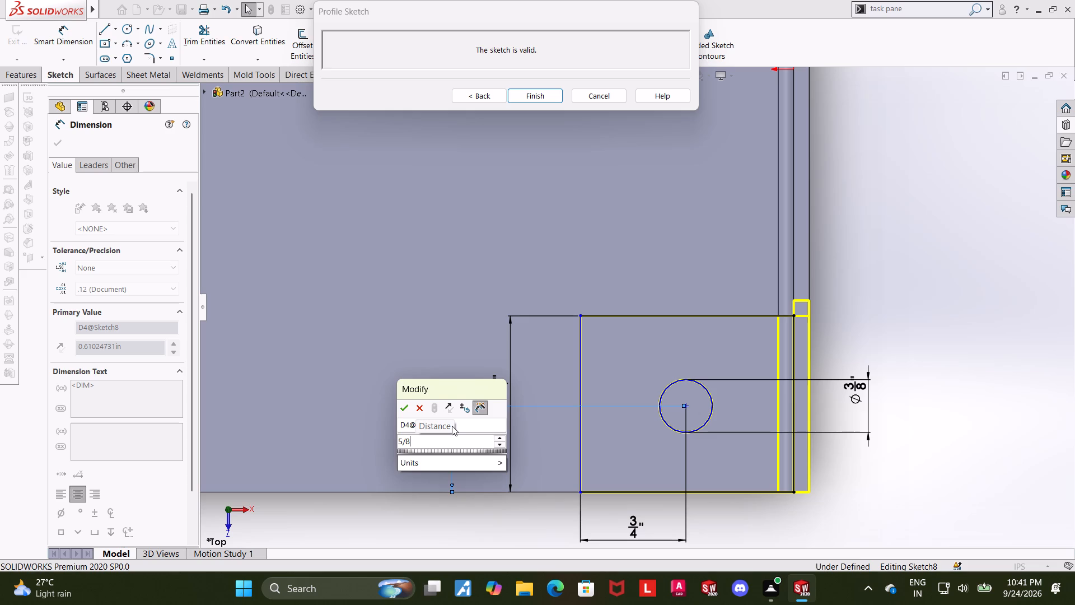
key("Return")
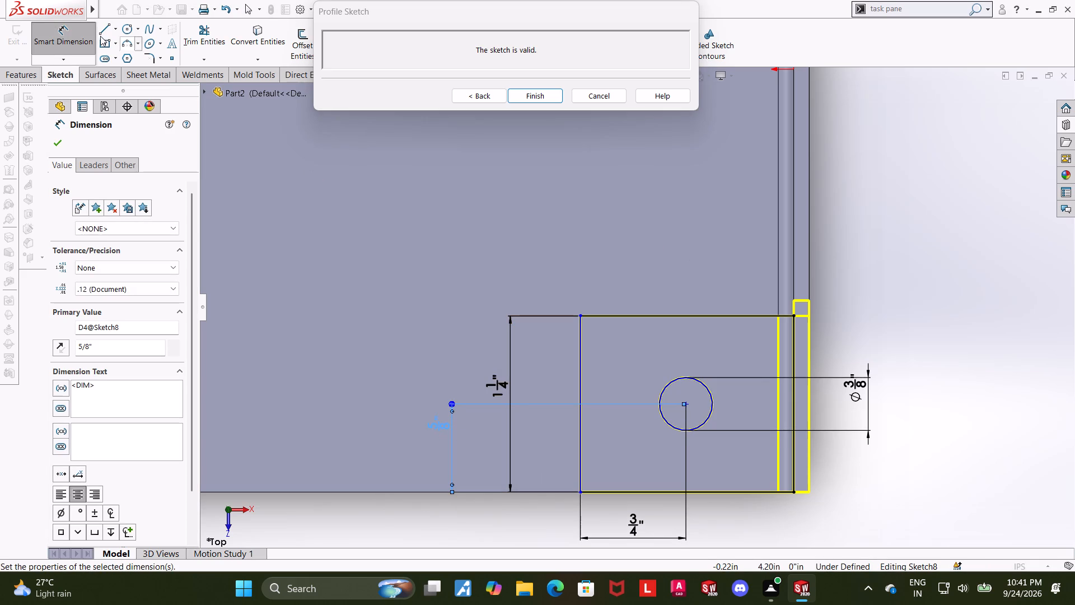
left_click(63, 139)
left_click(947, 227)
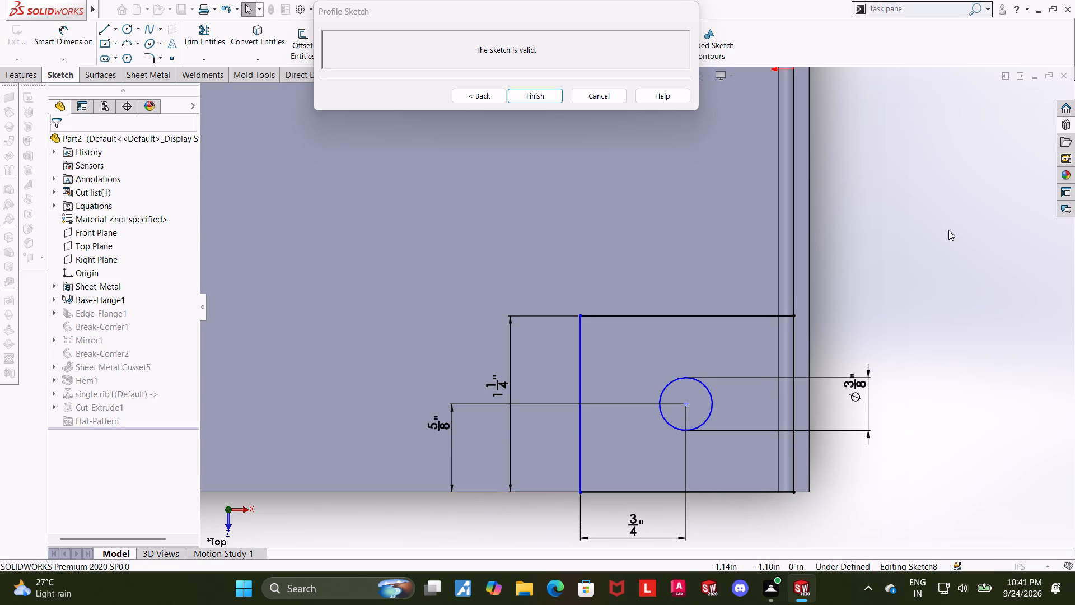
Finish the flange profile edit and rebuild the part with all its features.
middle_click_drag(945, 230, 950, 136)
scroll(947, 136, "up", 4)
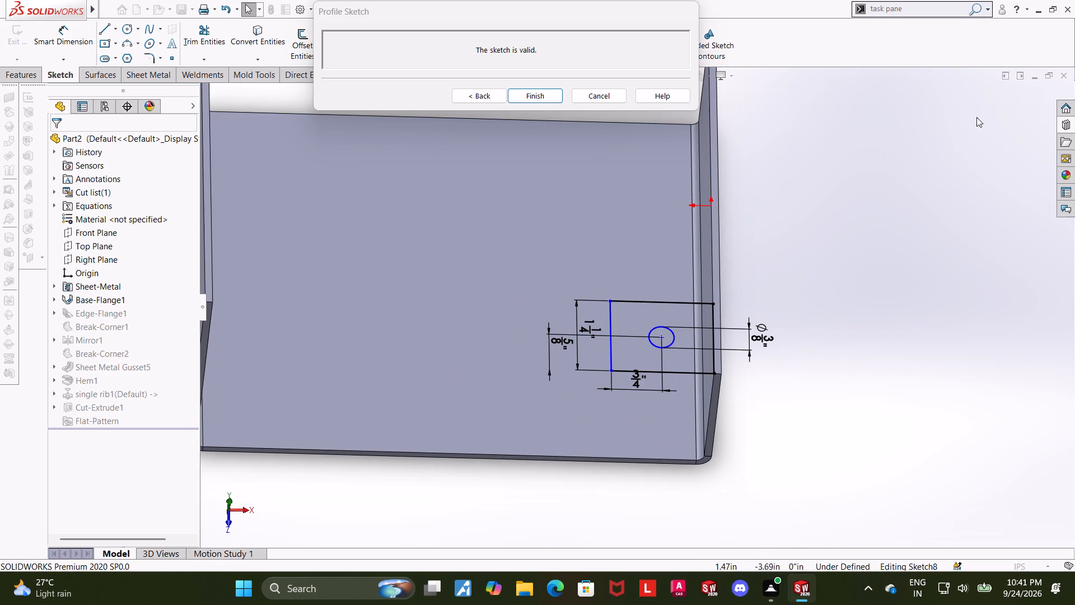
left_click(517, 97)
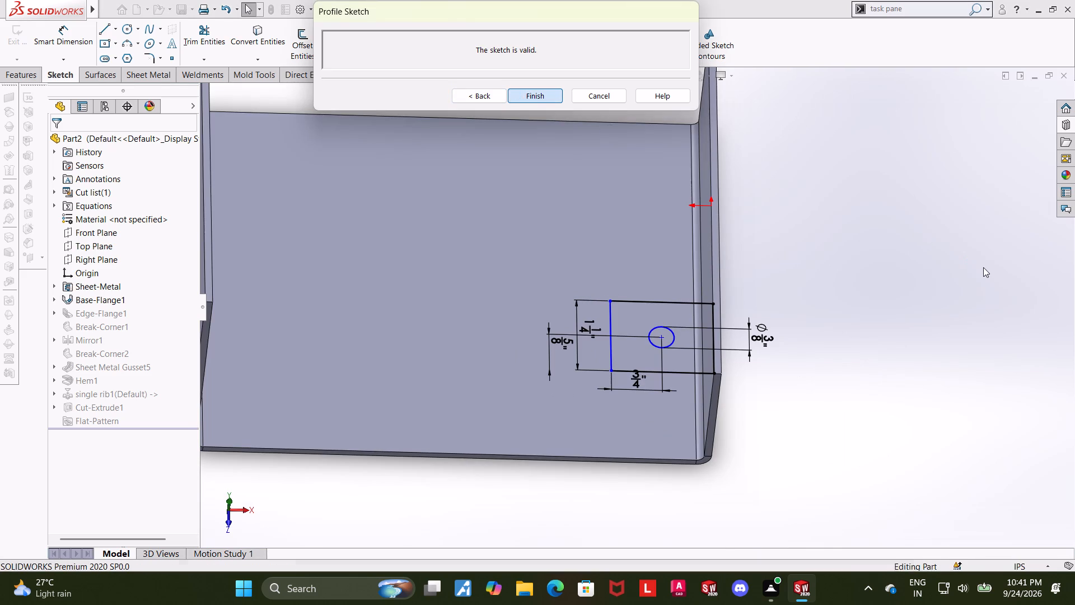
scroll(948, 260, "up", 3)
left_click(915, 260)
Flatten the whole sheet metal part into its flat pattern.
middle_click_drag(798, 263, 776, 212)
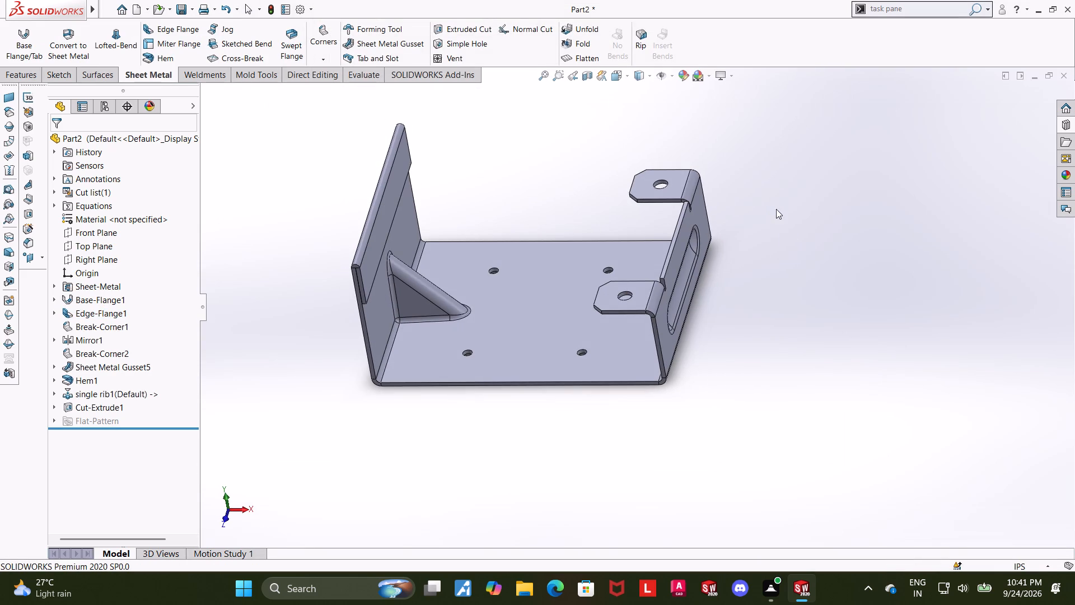
middle_click_drag(816, 205, 793, 232)
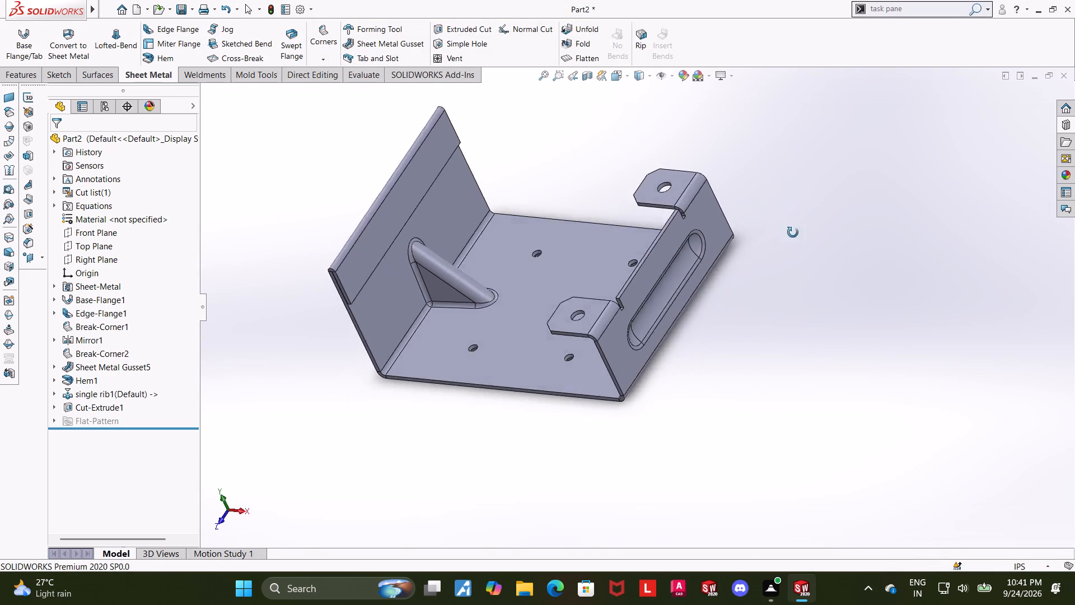
middle_click_drag(793, 232, 788, 197)
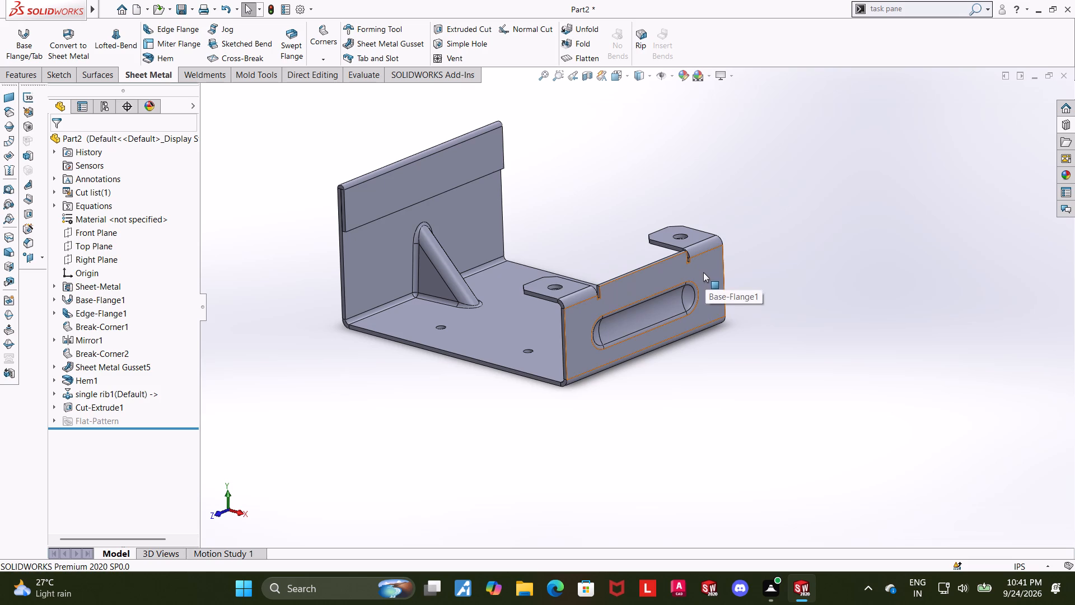
left_click(571, 55)
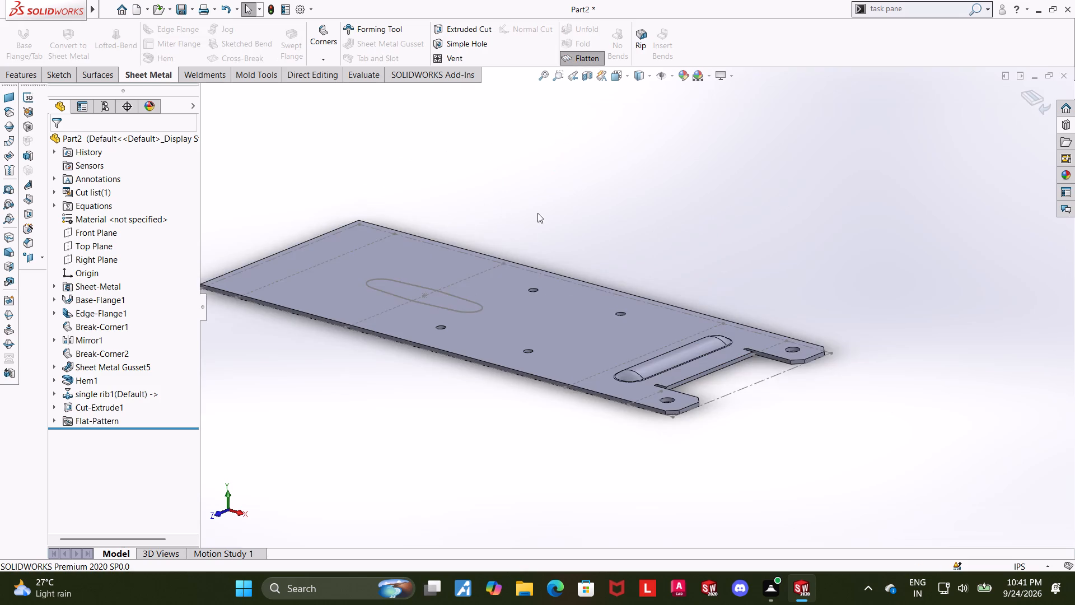
scroll(466, 399, "up", 5)
middle_click_drag(489, 387, 533, 384)
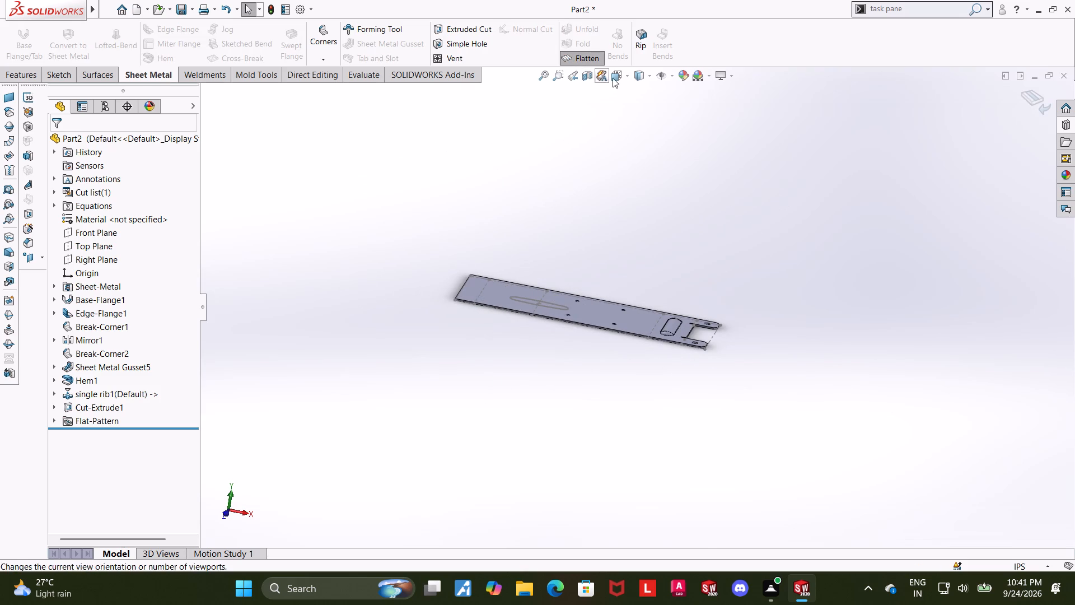
left_click(613, 77)
left_click(530, 263)
left_click(1013, 387)
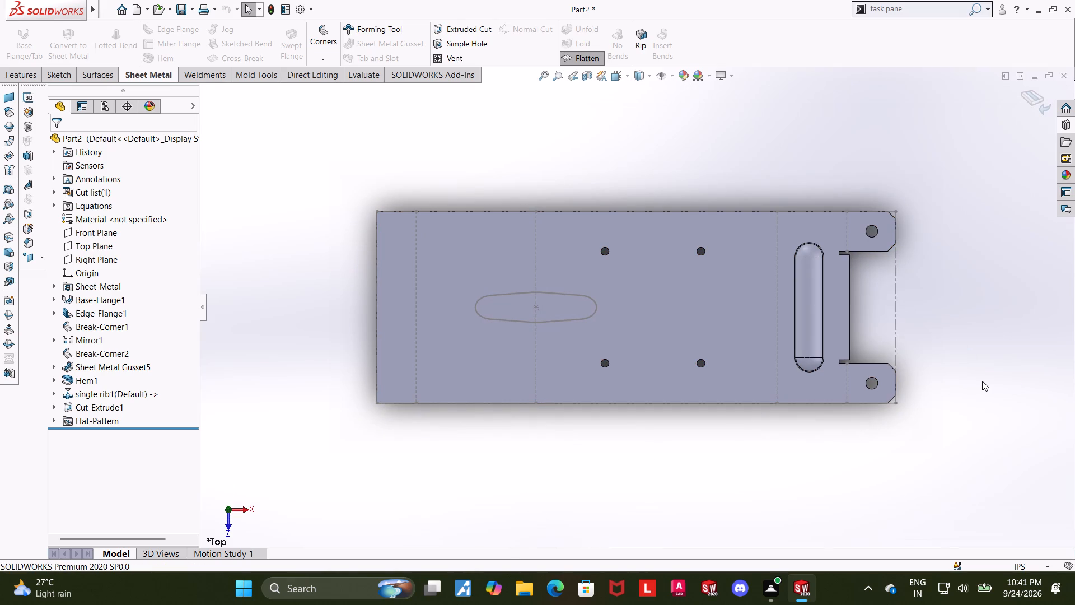
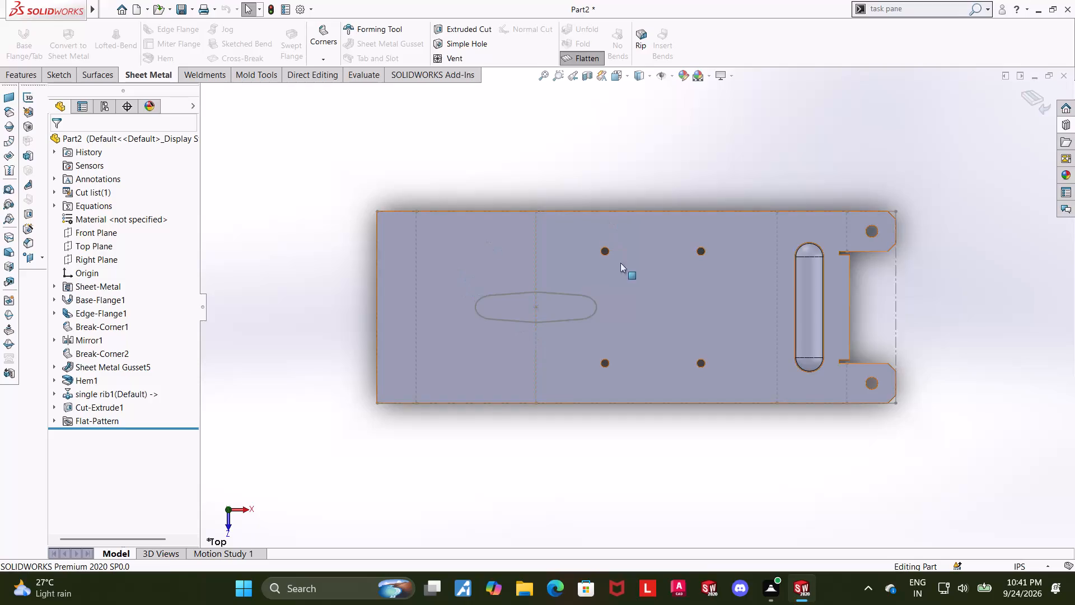
Start a DXF/DWG export of the flattened part as a Dwg file named "sheet metal gusset bracket" in Downloads.
right_click(622, 277)
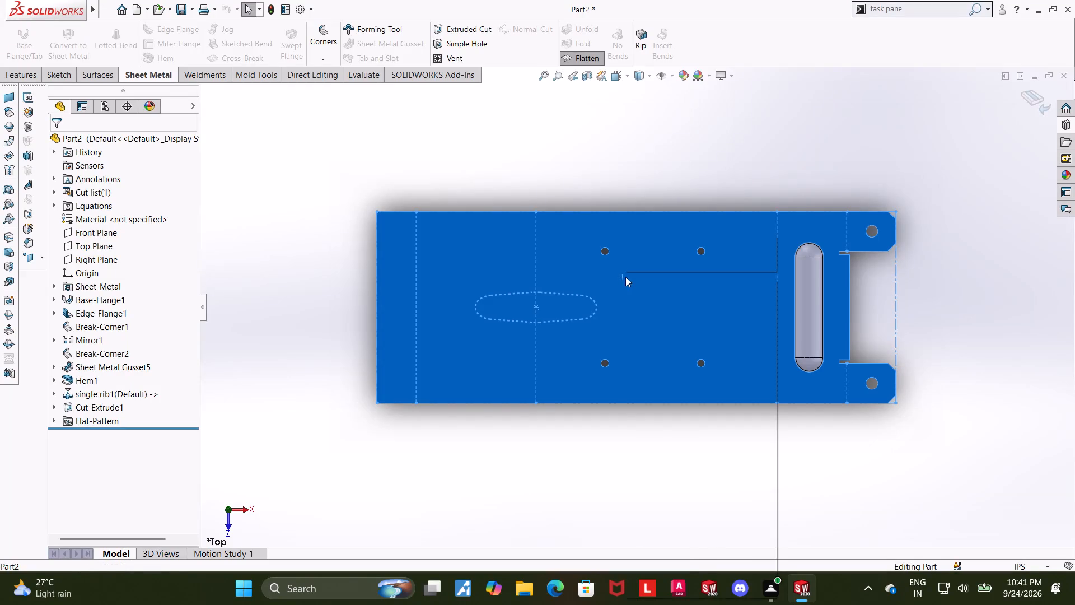
left_click(665, 556)
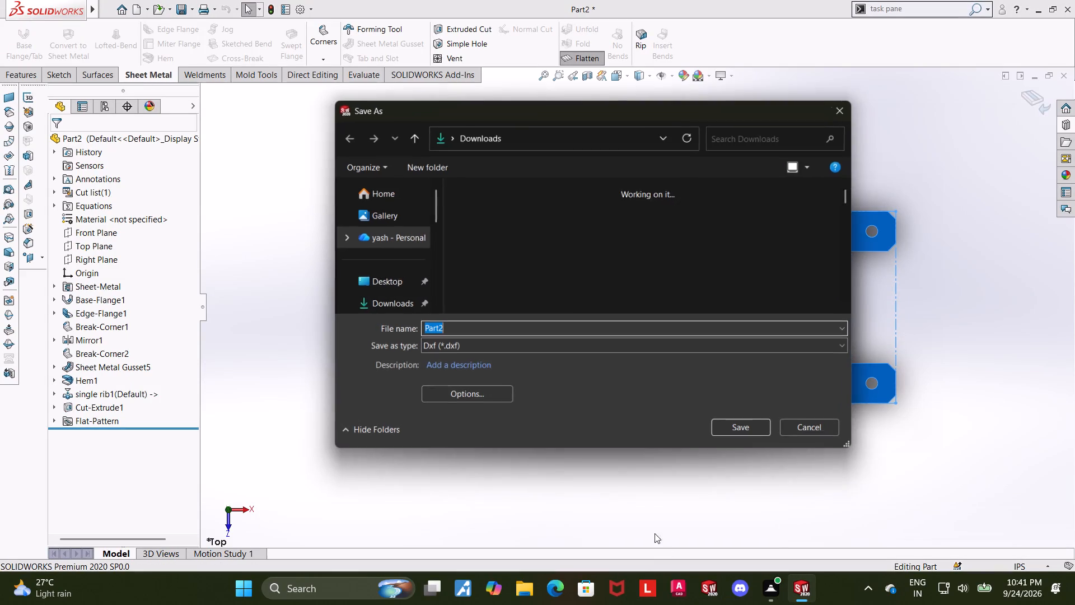
left_click(534, 354)
left_click(503, 380)
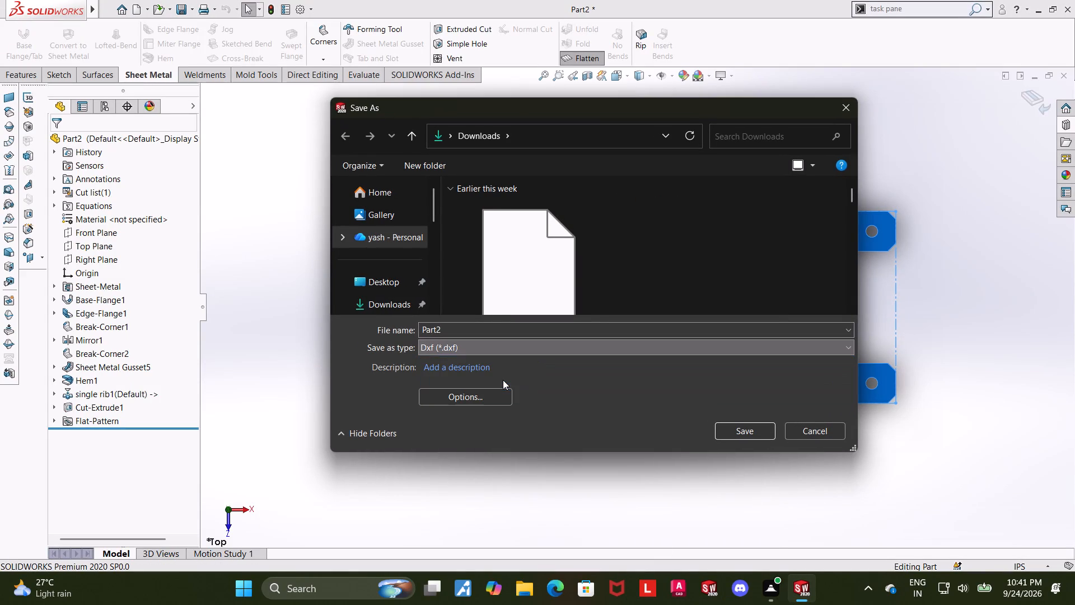
key("s")
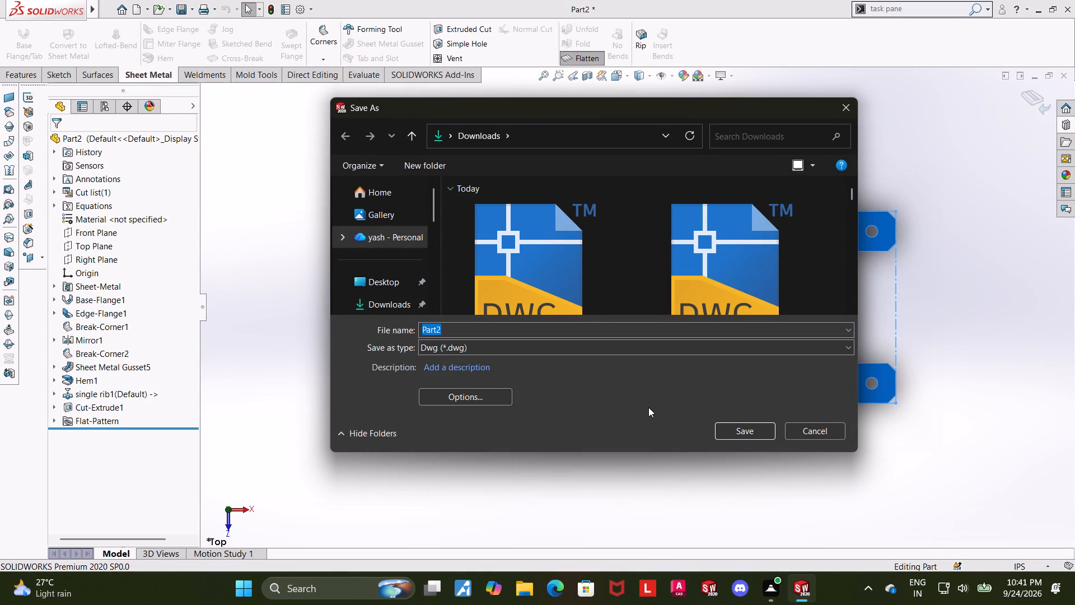
left_click(615, 332)
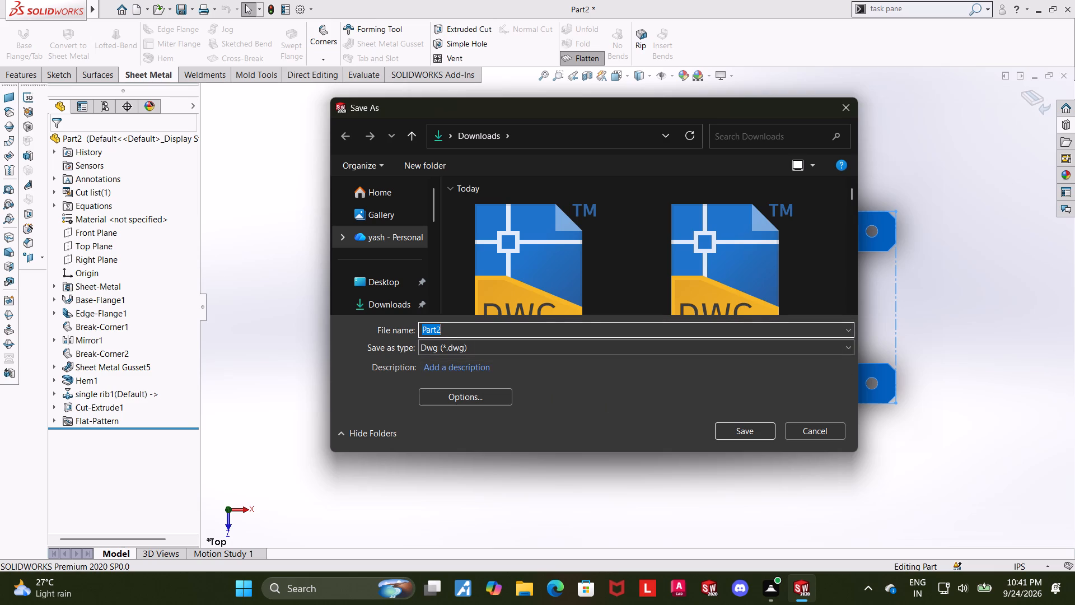
key("BackSpace")
type("sheet metal gusset bracket")
key("space")
left_click(758, 431)
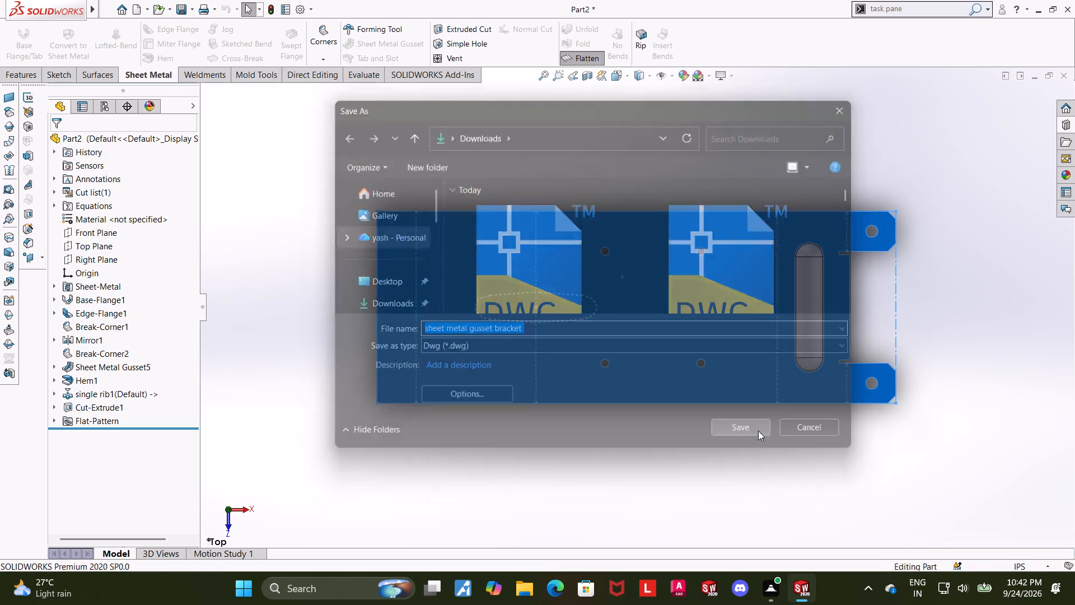
Export as sheet metal with geometry, hidden edges, bend lines, sketches, library features, forming tools and bounding box, and save the cleaned-up output.
left_click(72, 179)
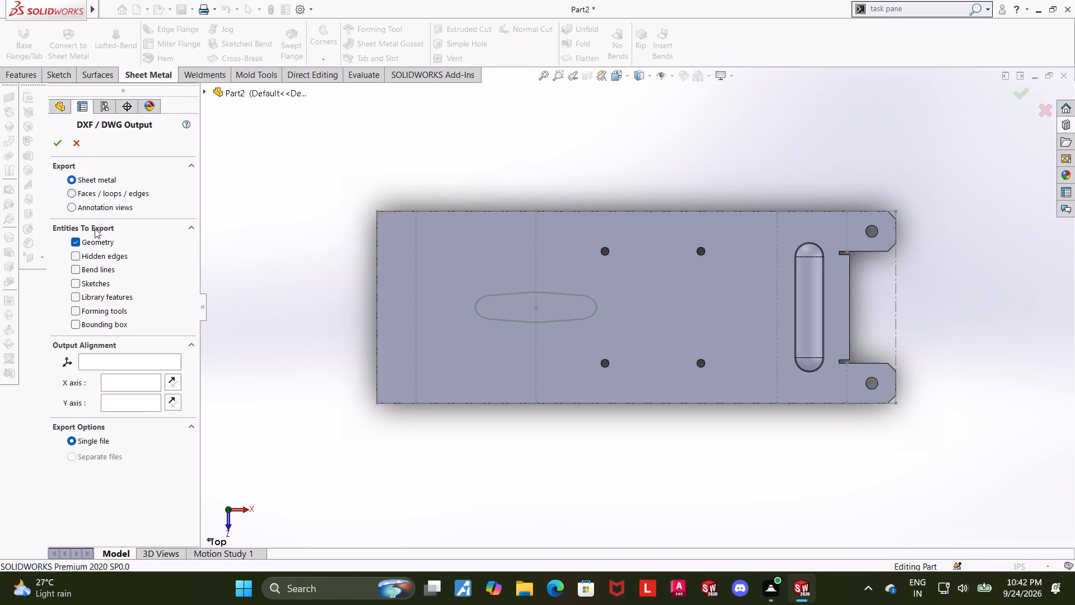
left_click(76, 255)
left_click(76, 269)
left_click(77, 285)
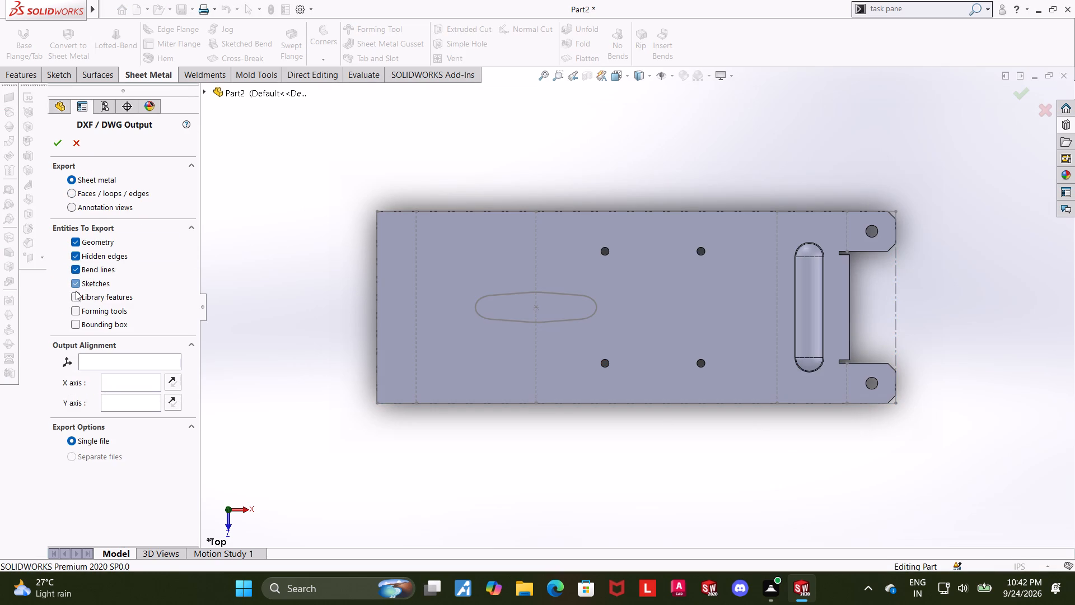
left_click(77, 310)
left_click(73, 326)
left_click(76, 301)
left_click(57, 147)
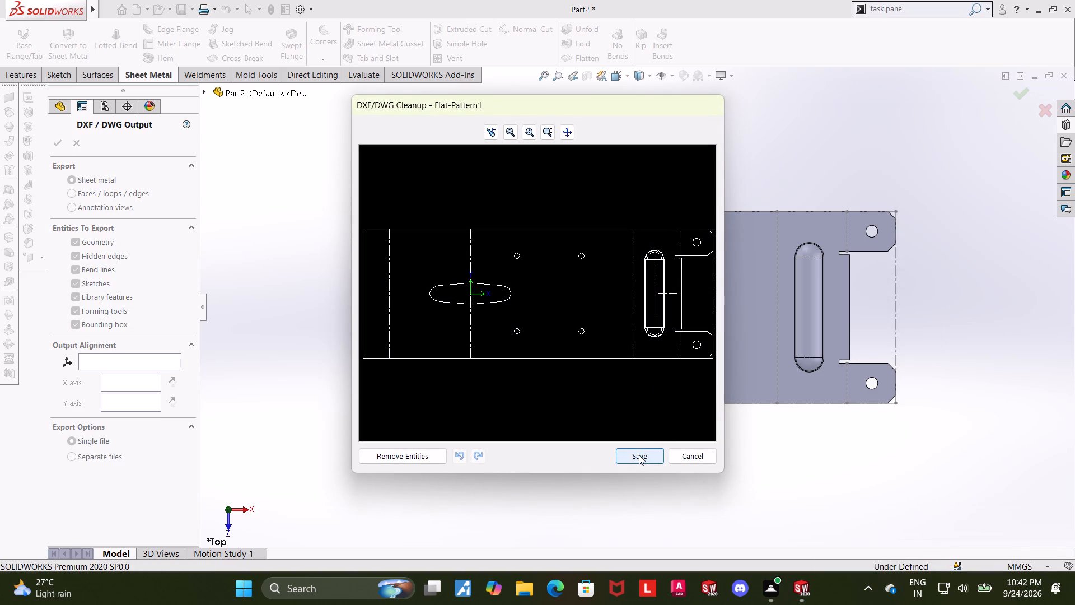
left_click(639, 454)
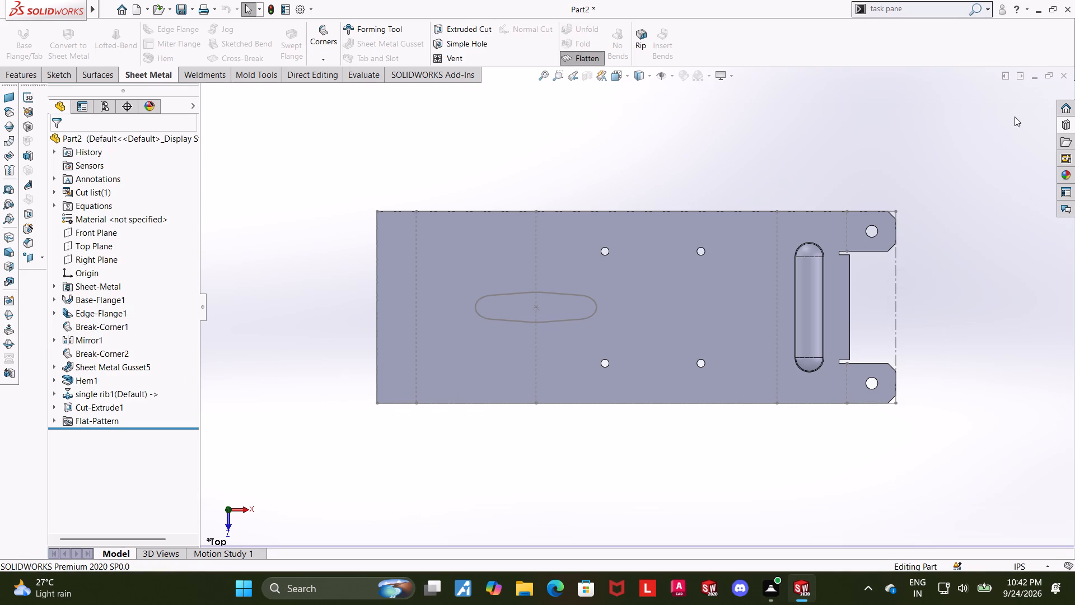
Exit the flat pattern to fold the part back up and set it to the isometric view.
scroll(805, 255, "down", 2)
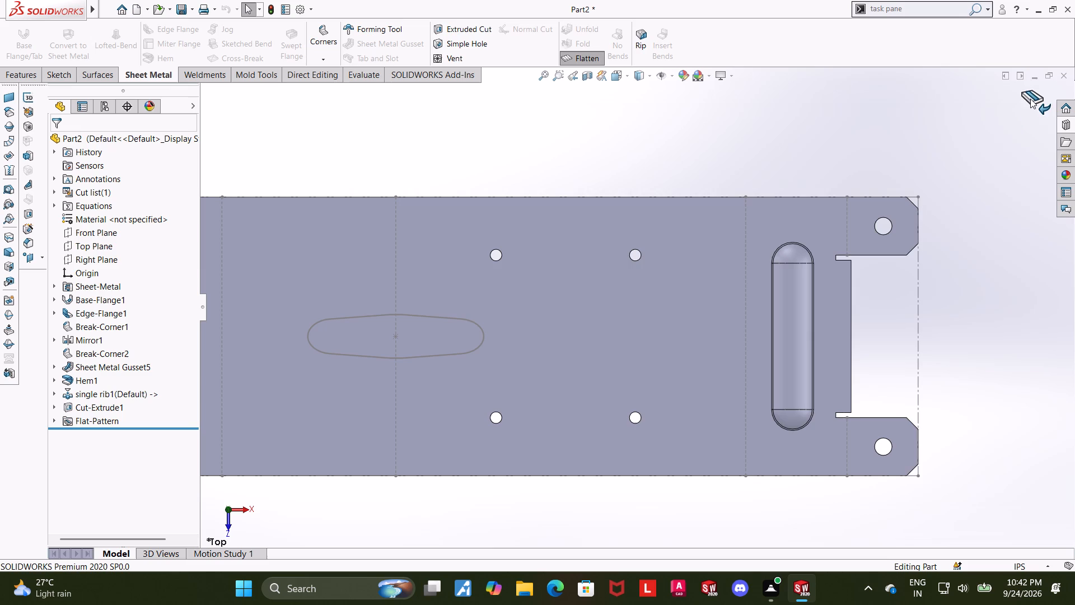
left_click(1030, 99)
scroll(803, 397, "up", 1)
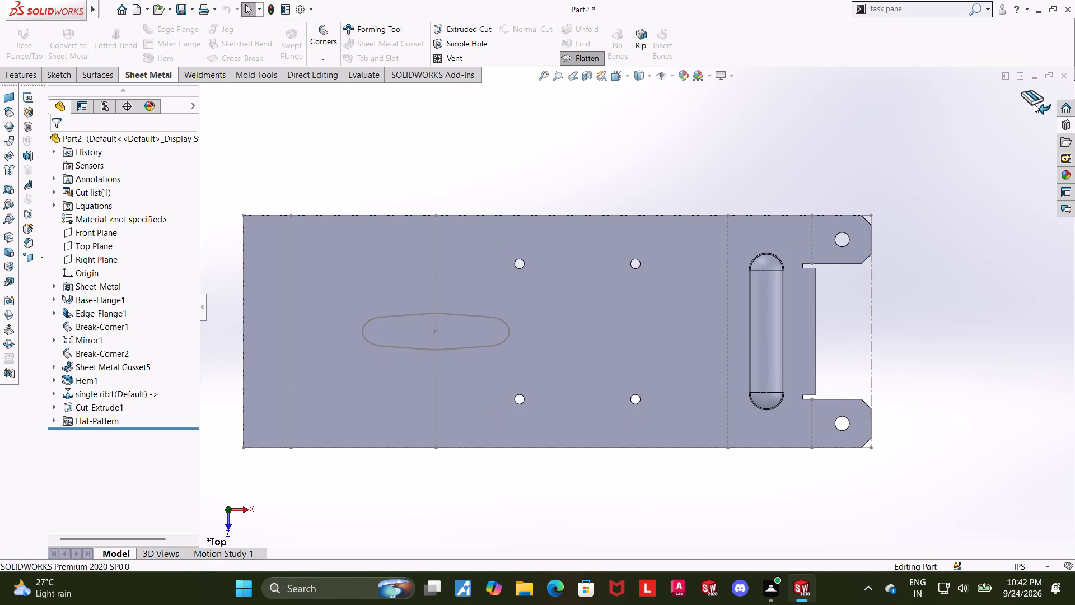
left_click(1034, 103)
middle_click_drag(714, 360, 699, 233)
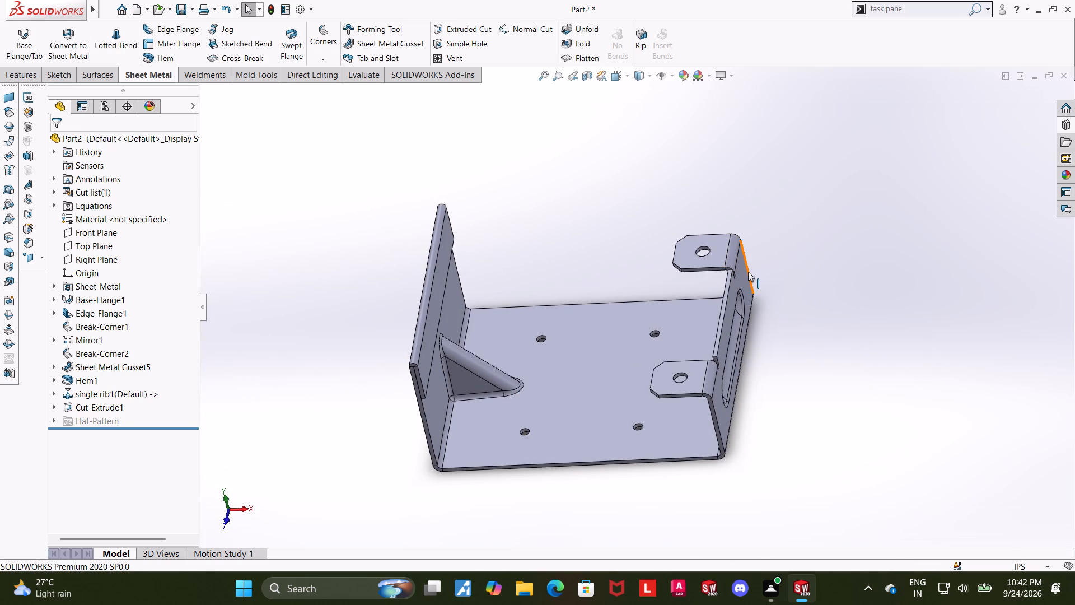
key("ctrl+7")
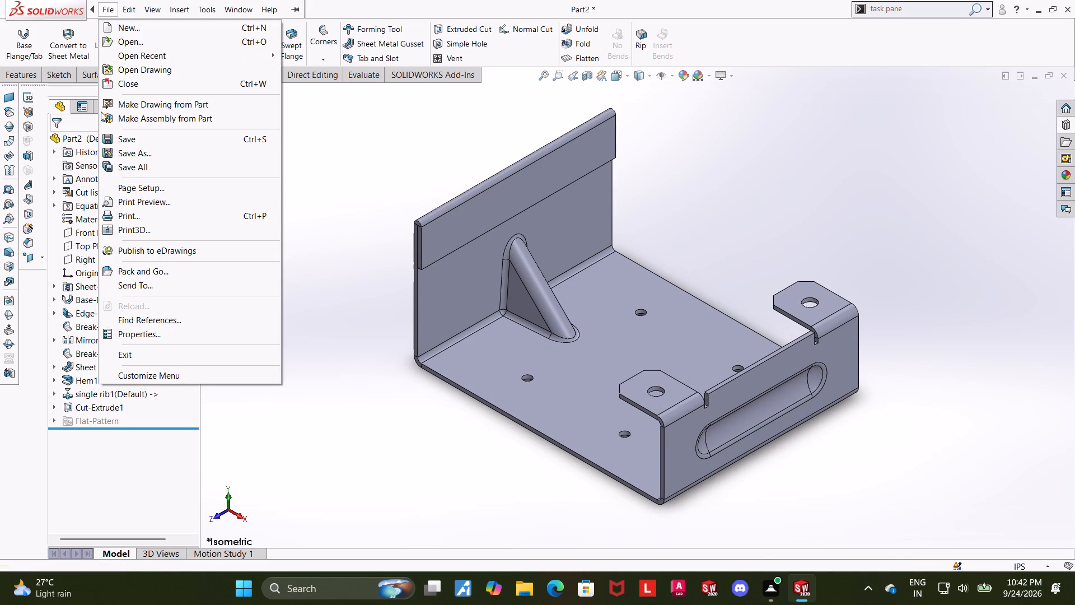
Save the folded part as a SOLIDWORKS Part named "sheet metal gusset bracket" in Downloads.
left_click(123, 153)
type("sheet metal gusset bracket")
key("space")
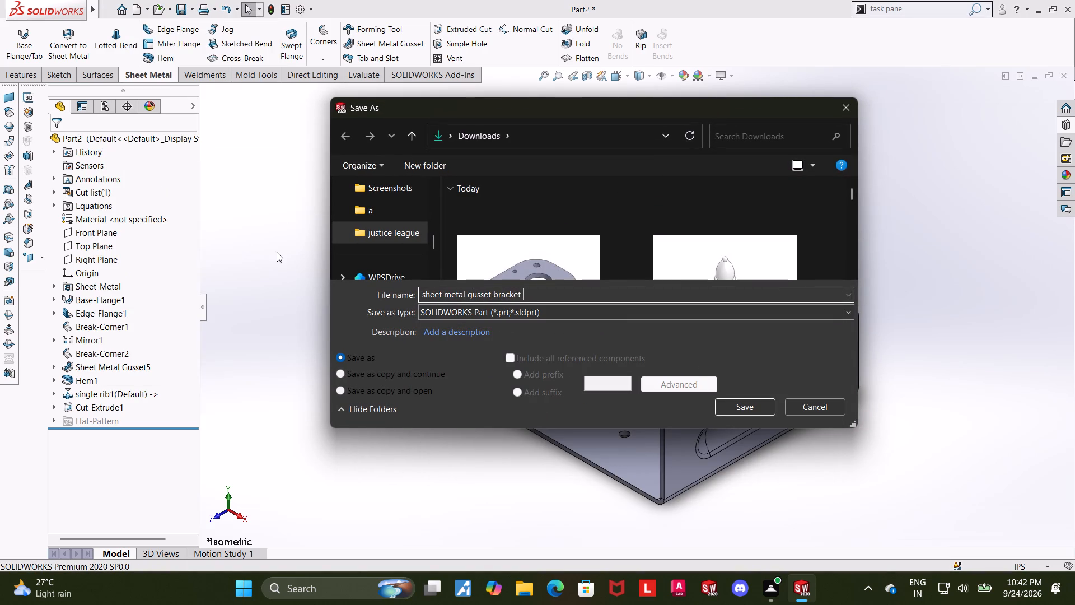
left_click(740, 404)
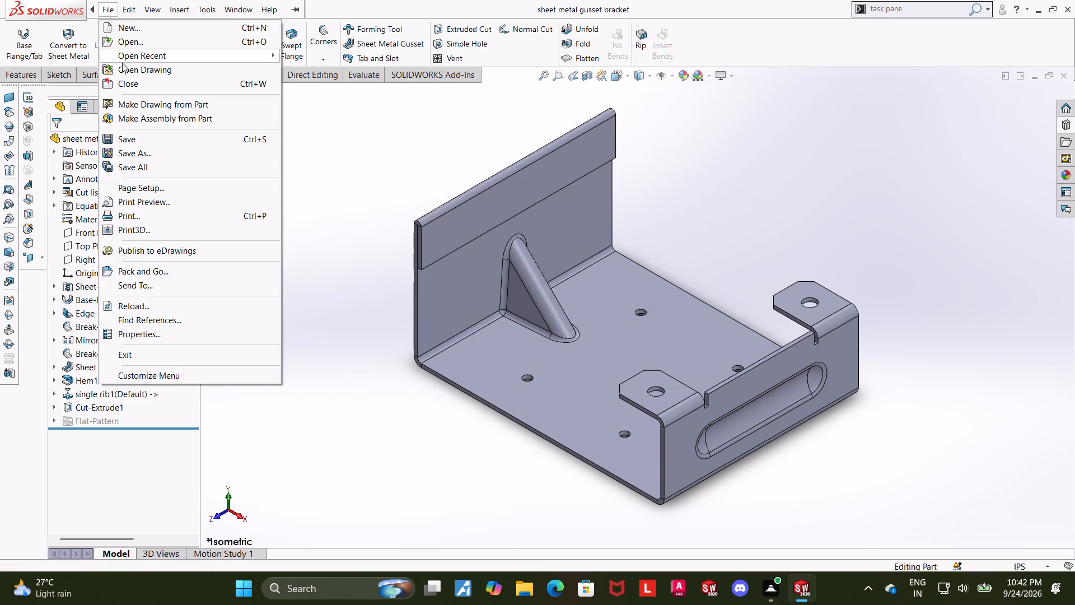
Save a PDF copy of the folded isometric part under the same name, "sheet metal gusset bracket".
left_click(148, 151)
left_click(515, 314)
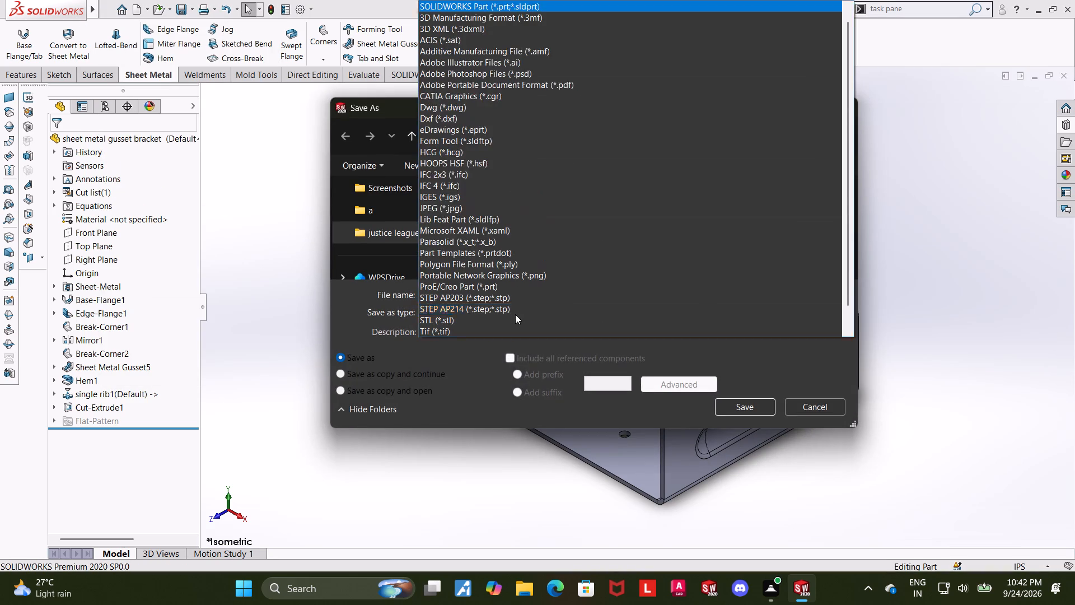
left_click(557, 82)
left_click(754, 423)
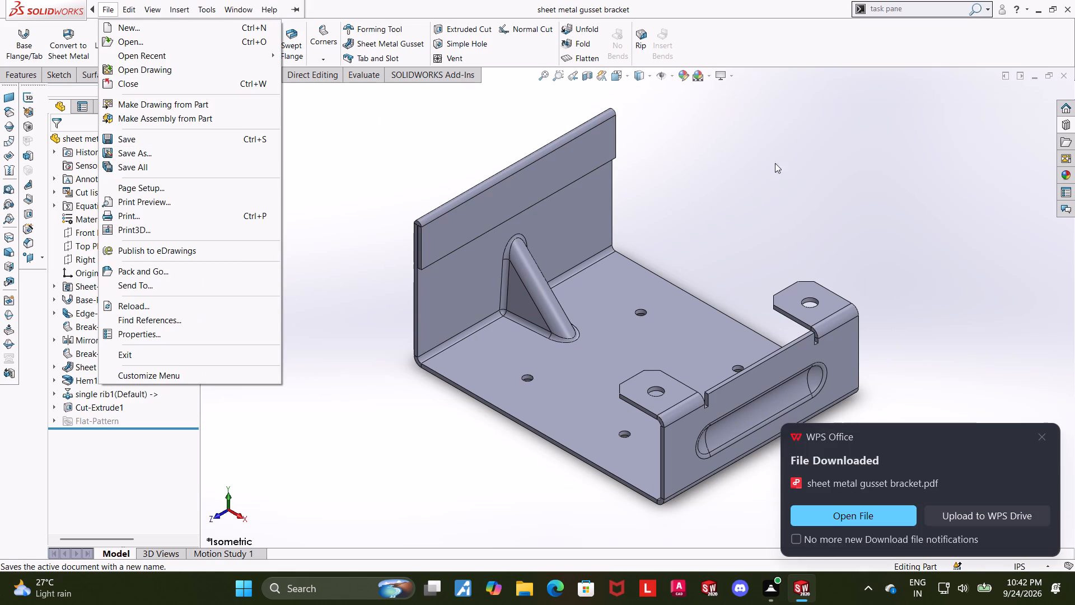
left_click(828, 207)
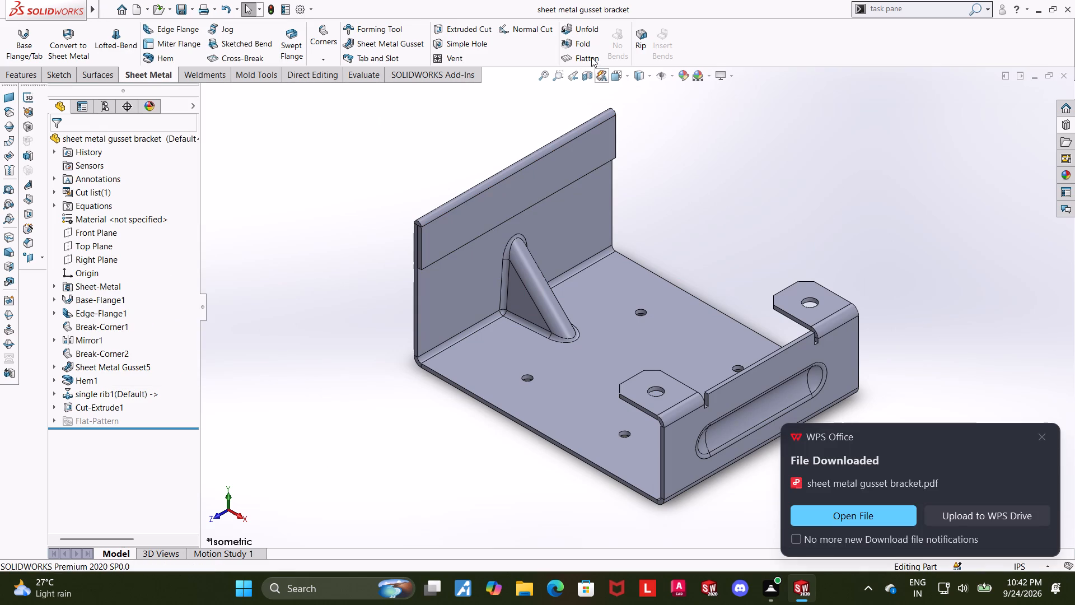
Flatten the sheet metal part again and orient the view normal to its large flat face.
left_click(590, 57)
right_click(559, 234)
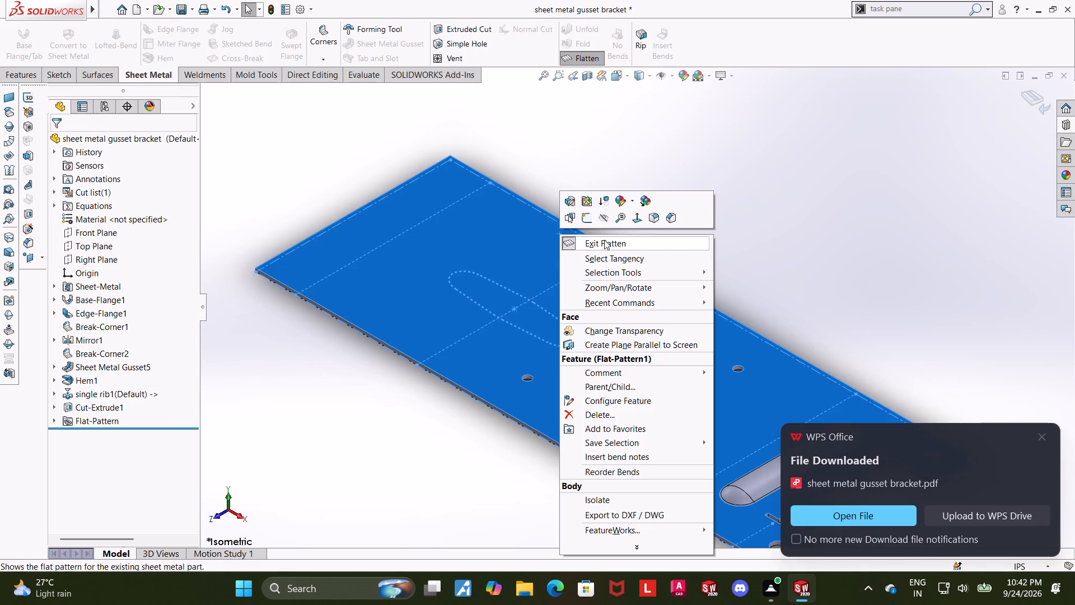
left_click(637, 222)
left_click(1000, 213)
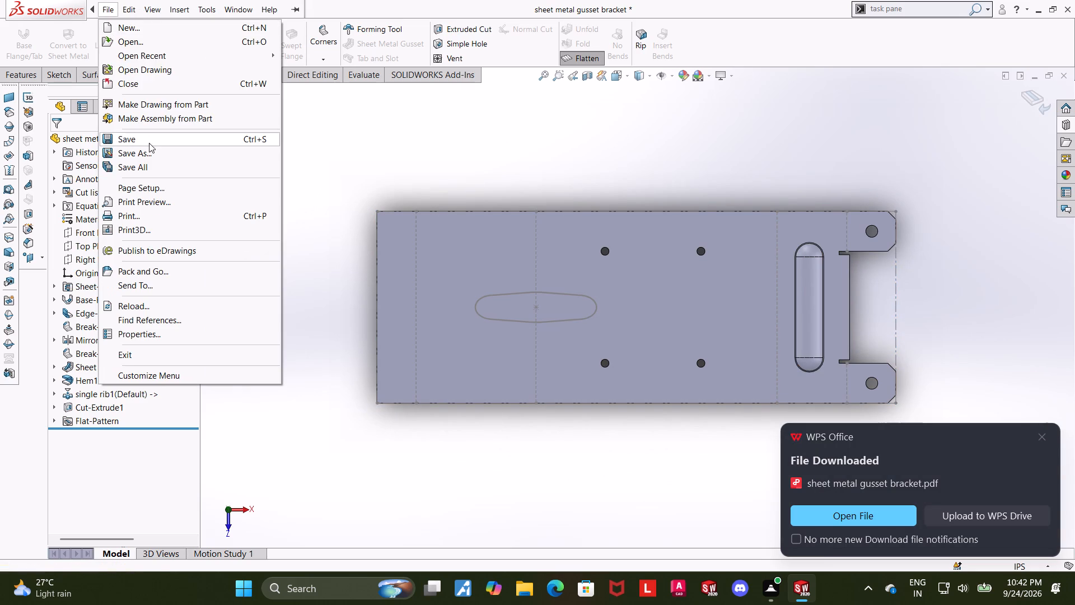
Save the flat pattern view as a PDF named "sheet metal gusset bracket flat".
left_click(149, 149)
left_click(497, 314)
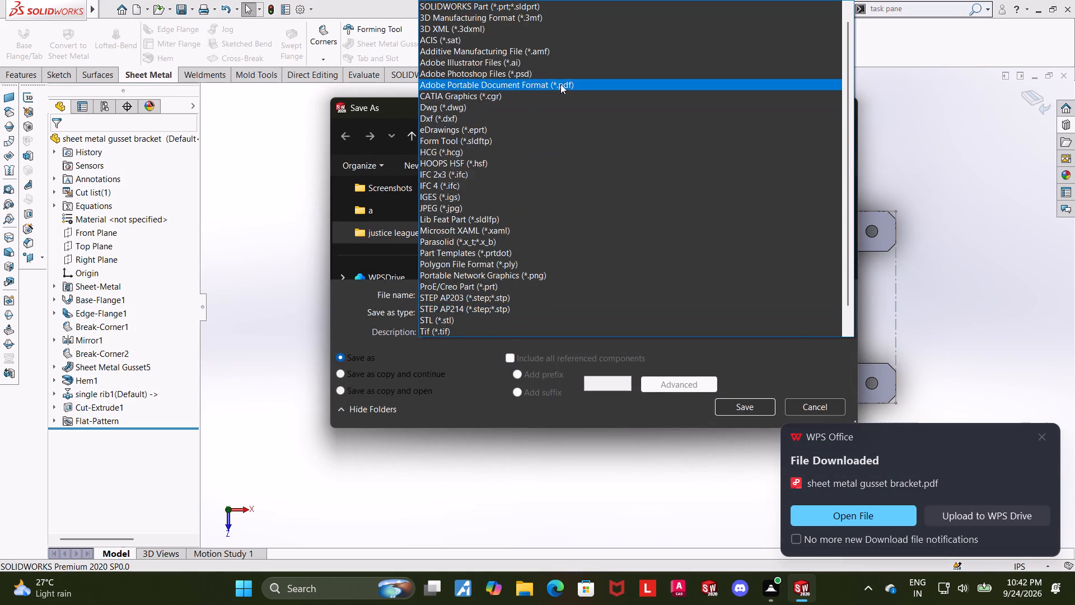
left_click(560, 87)
left_click(542, 333)
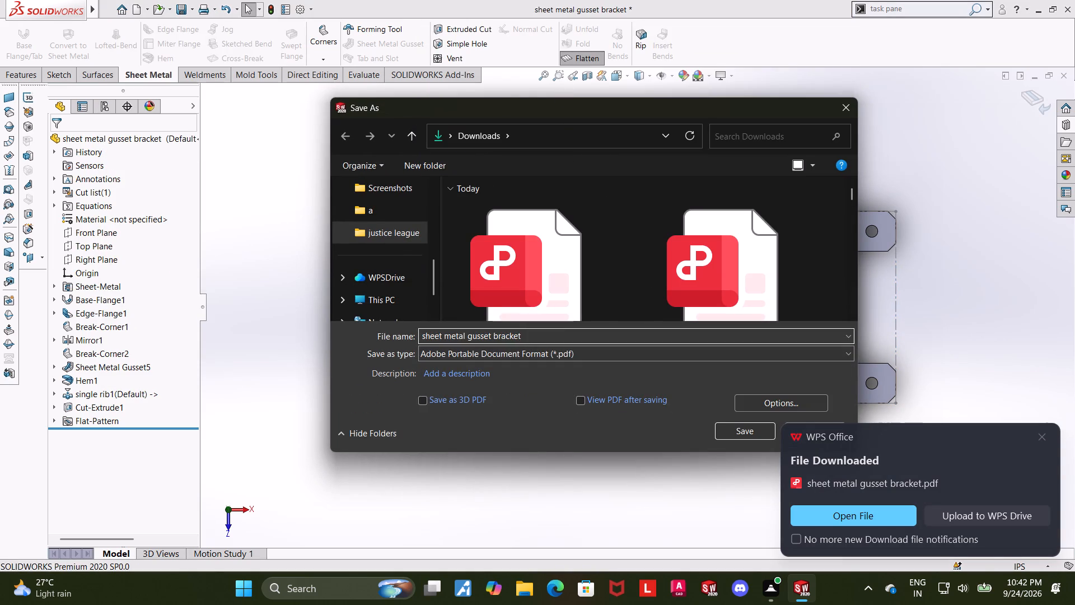
key("space")
type("flat")
left_click(738, 433)
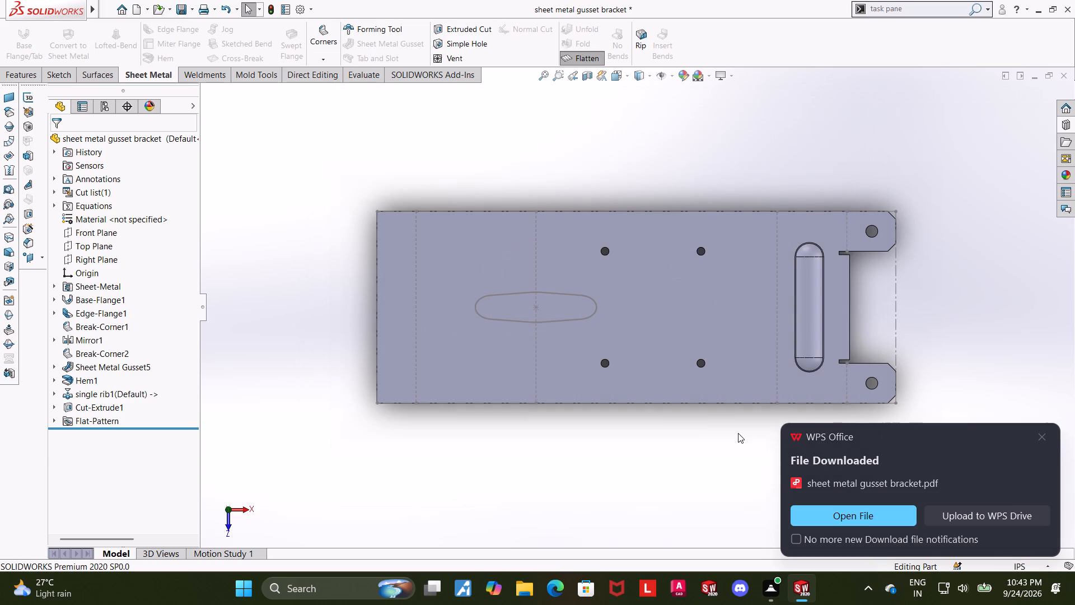